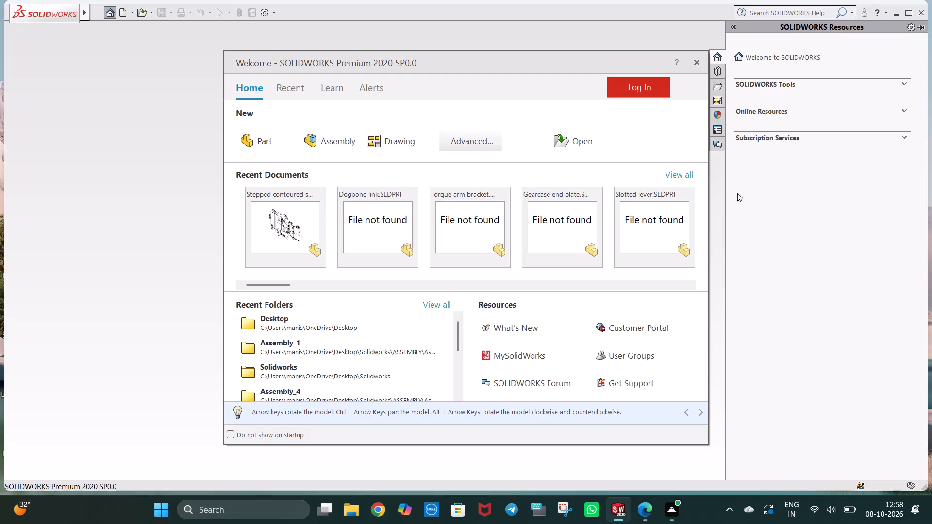
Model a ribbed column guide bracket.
Dismiss the welcome window and create a new part document.
click(693, 64)
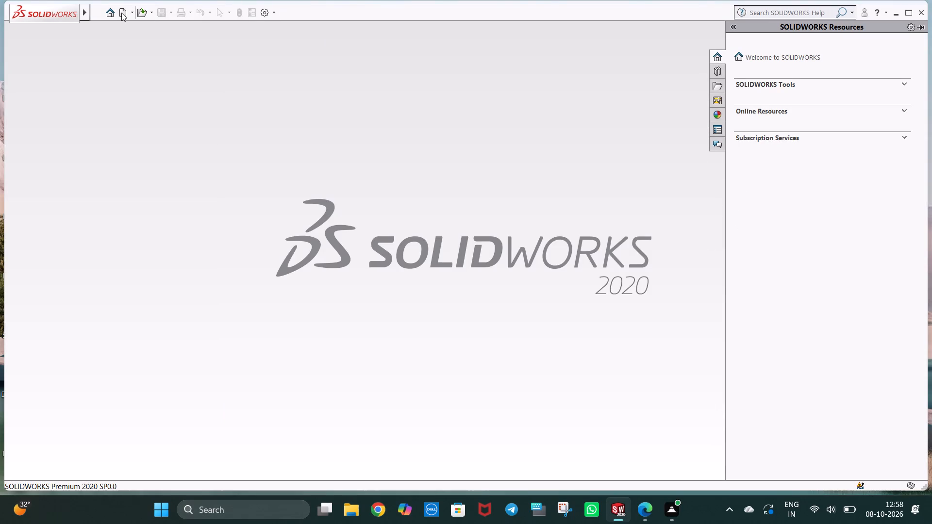
click(121, 13)
click(388, 381)
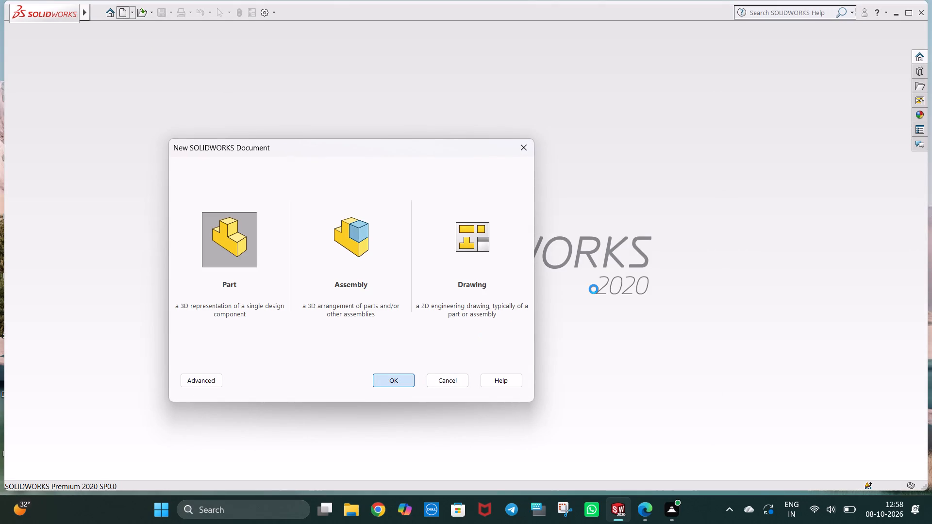
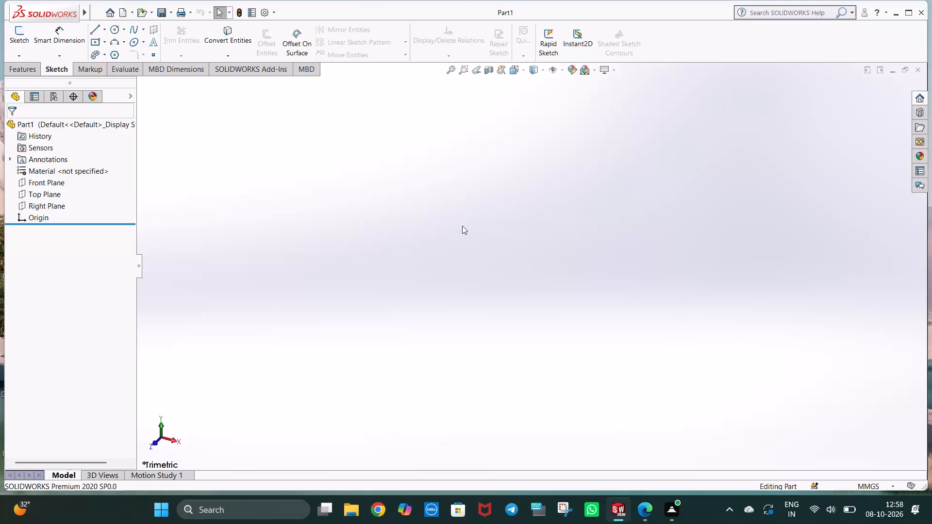
Save the new part on the Desktop as Column guide bracket.
key(BackSpace)
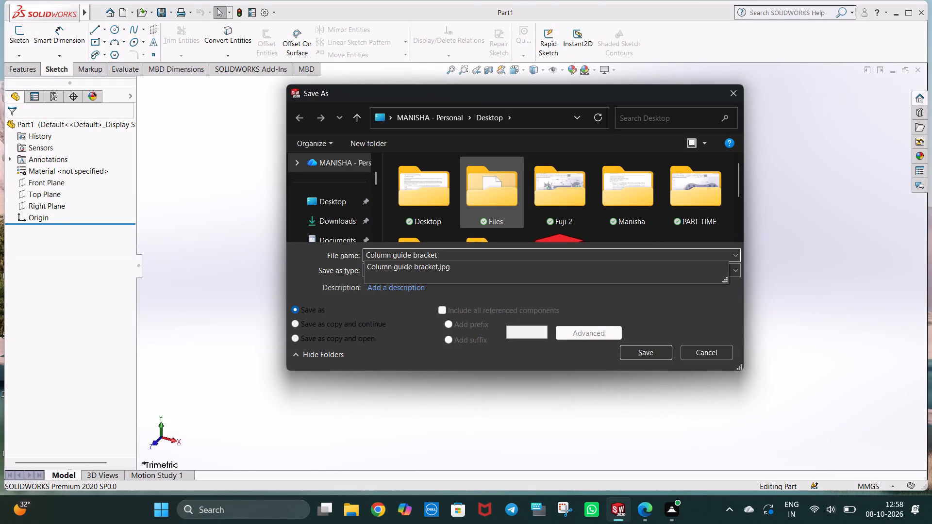
click(361, 208)
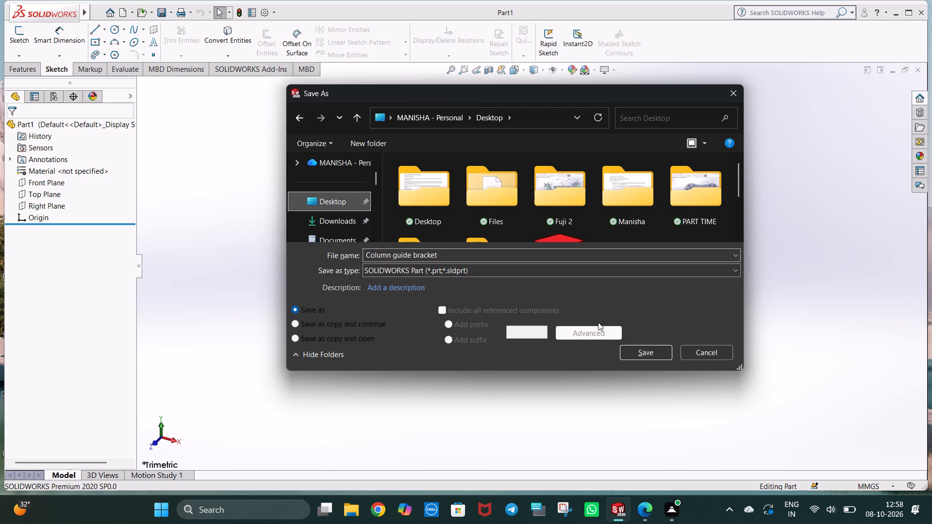
click(652, 356)
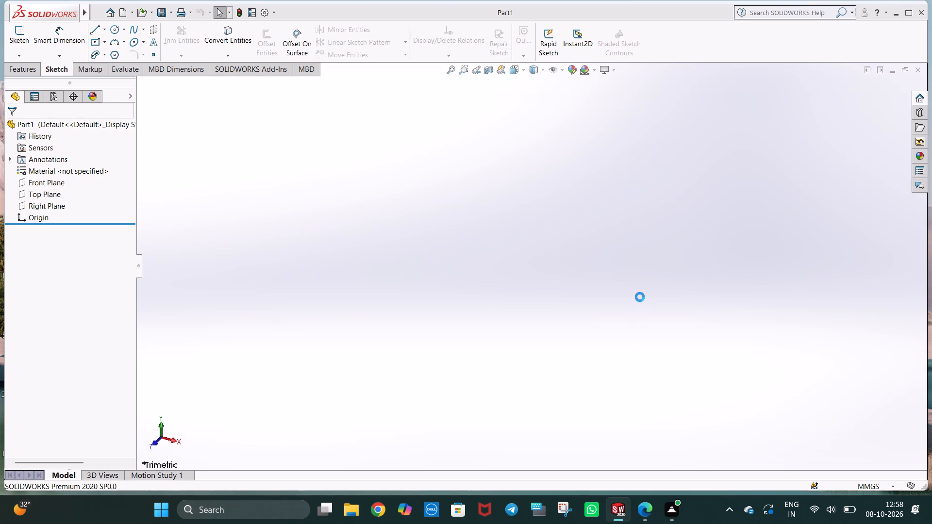
key(ctrl+s)
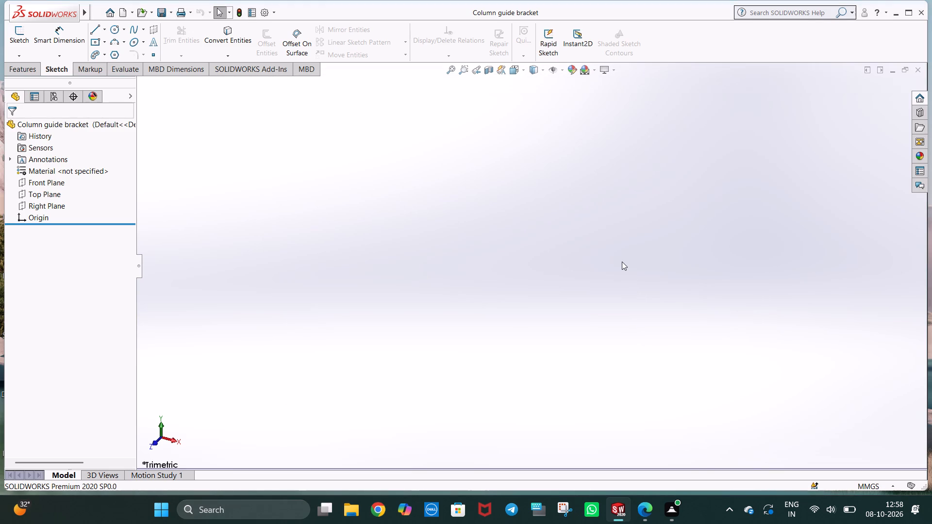
click(501, 229)
Start a sketch on the Front Plane and draw a 30 mm horizontal line from the origin in the negative X direction.
click(47, 185)
click(60, 176)
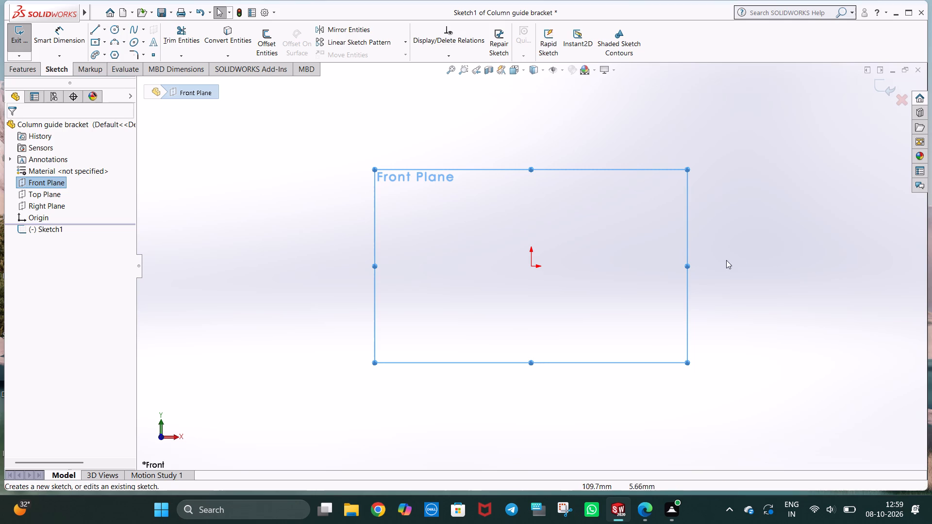
click(98, 33)
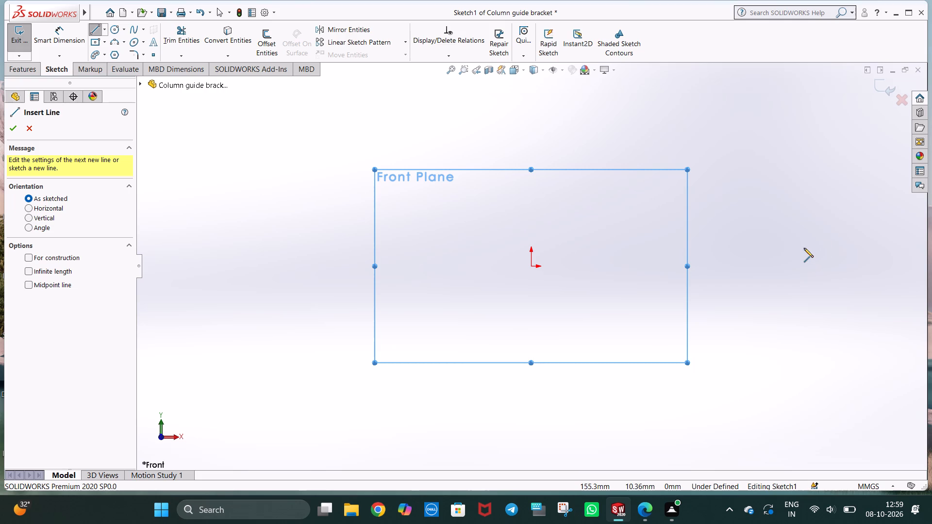
click(531, 266)
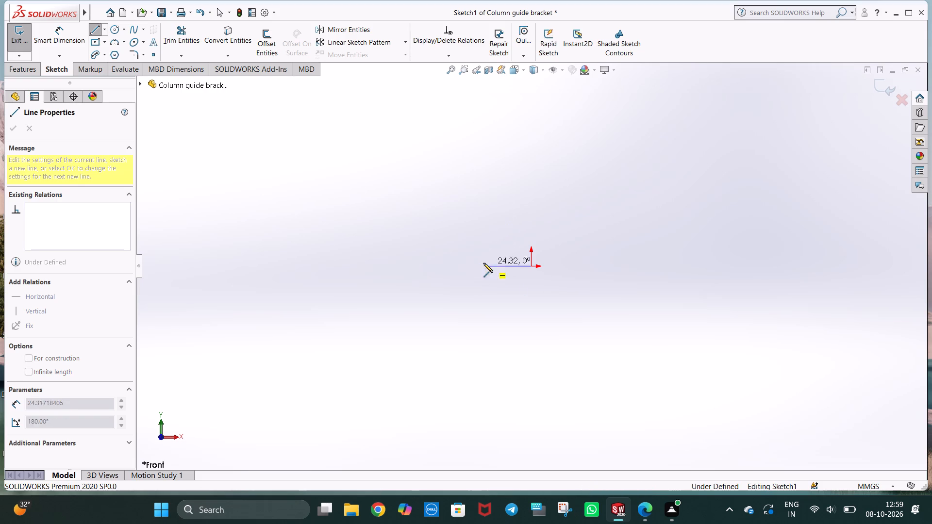
click(469, 263)
text(30)
key(Return)
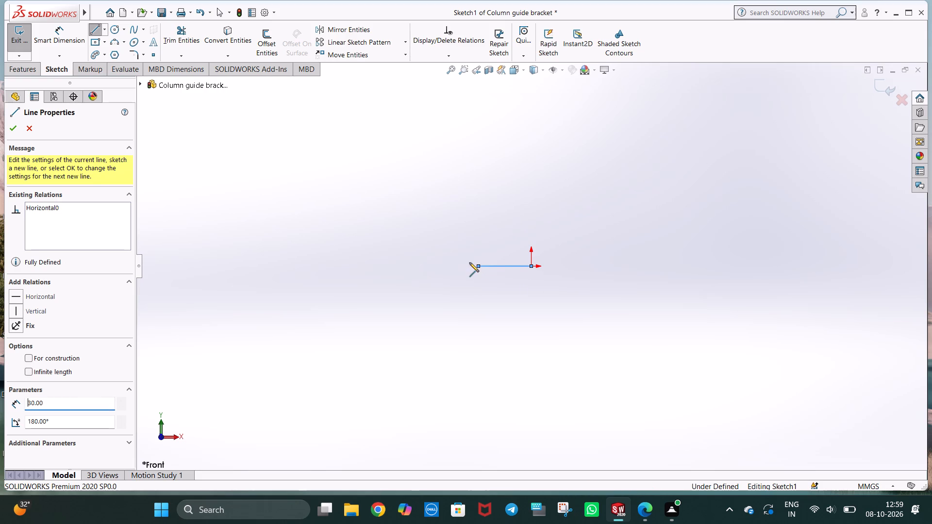
Draw a vertical line upward from the free end of the 30 mm line and set its length to 15 mm.
click(479, 237)
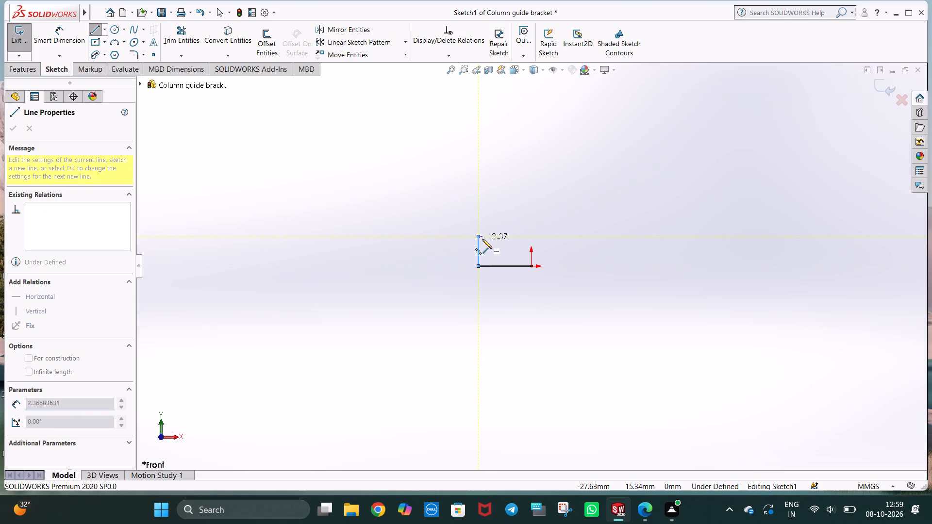
key(Escape)
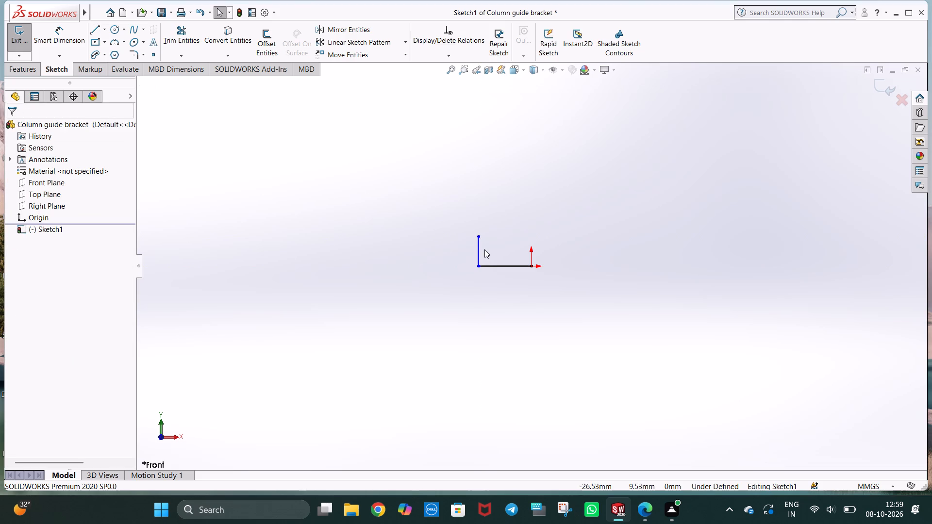
click(481, 249)
text(15)
key(Return)
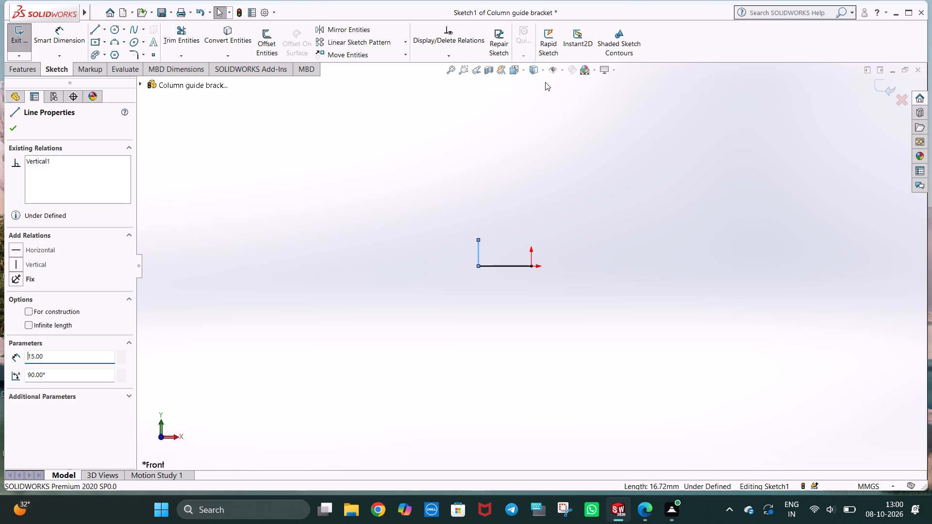
Draw a horizontal line in negative X from the top of the 15 mm line and set its length to 30 mm.
click(95, 35)
click(478, 240)
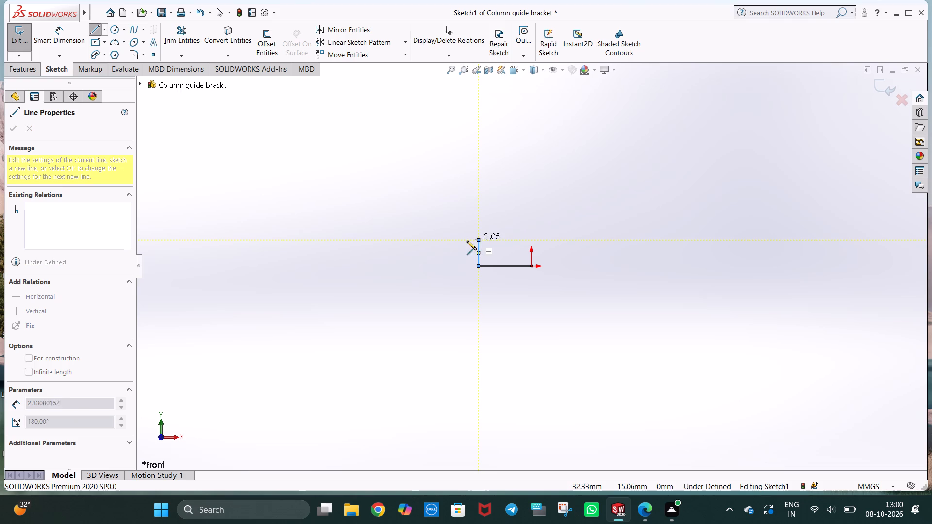
click(426, 239)
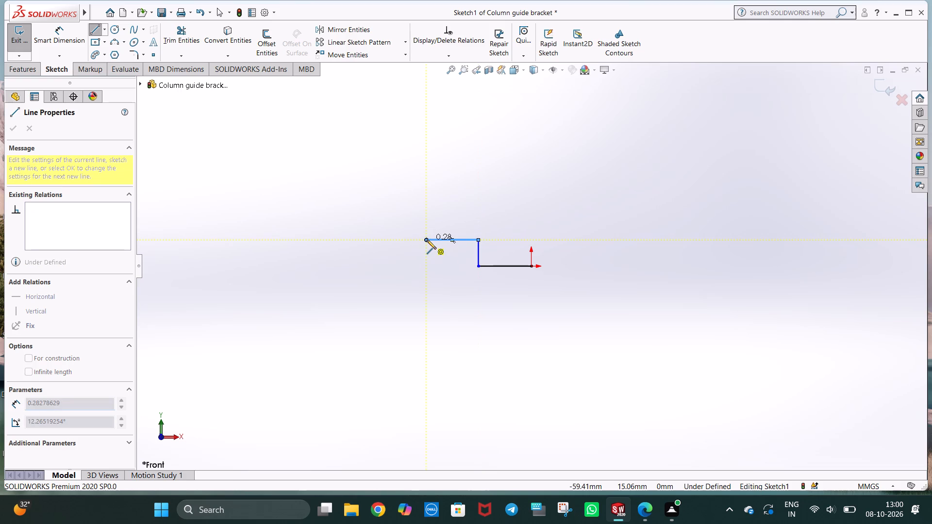
key(Escape)
click(440, 241)
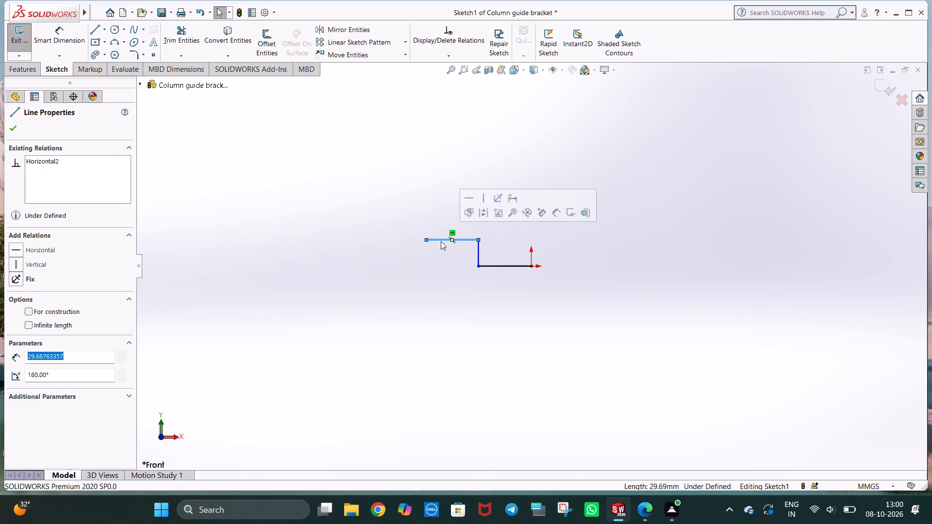
text(30)
key(Return)
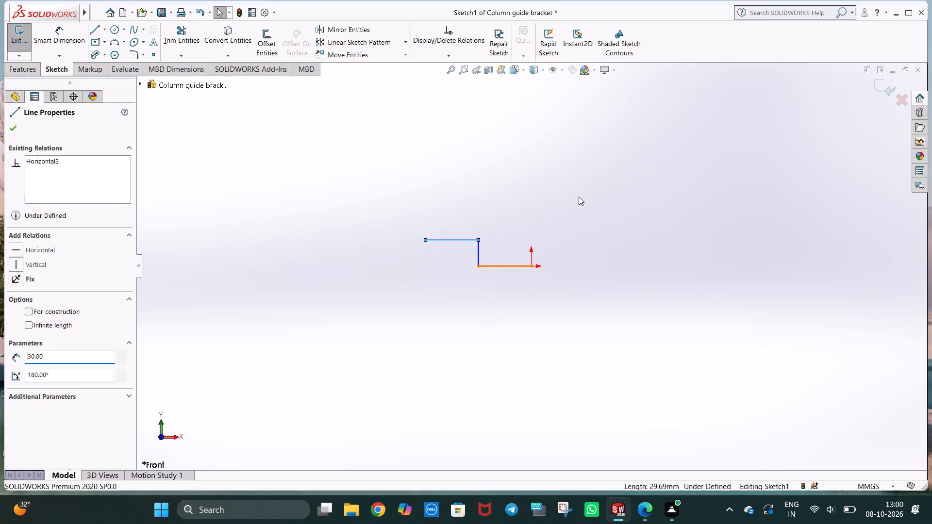
click(590, 178)
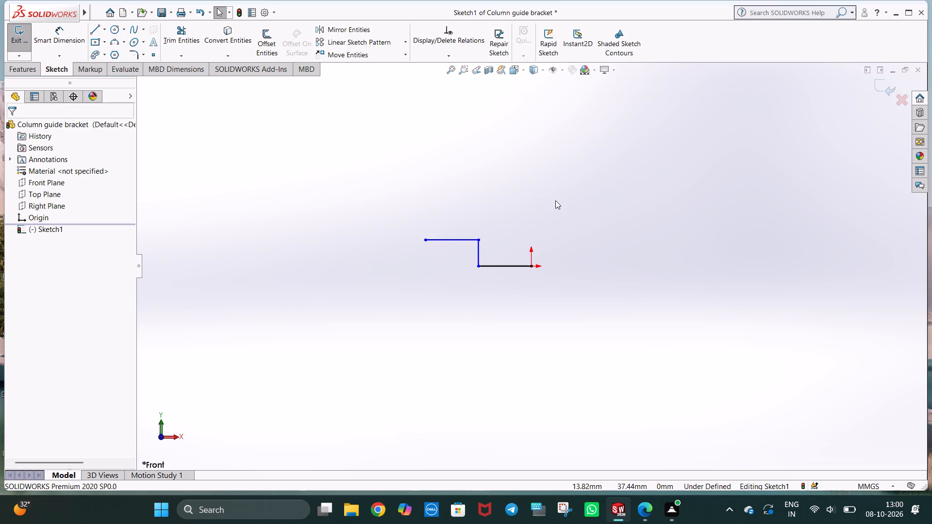
Draw a vertical line upward from the free end of the upper 30 mm line and set its length to 45 mm.
click(92, 27)
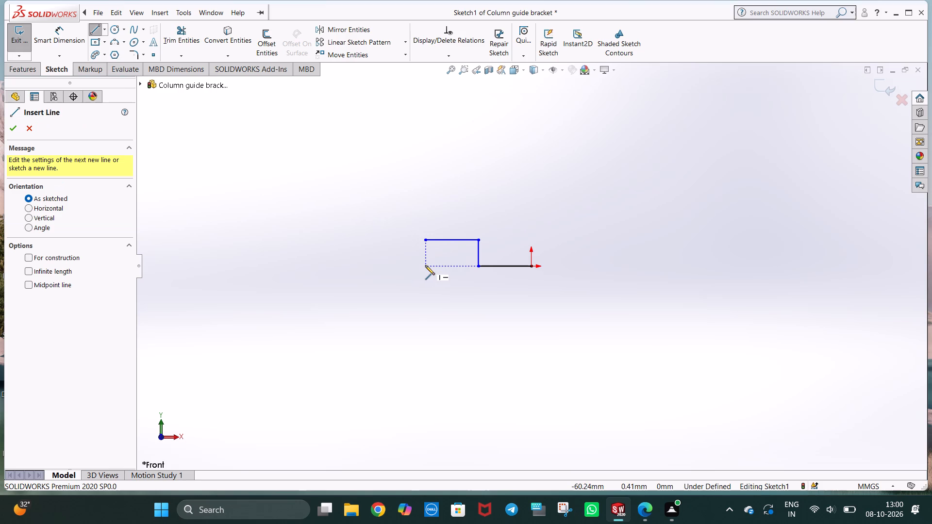
click(425, 240)
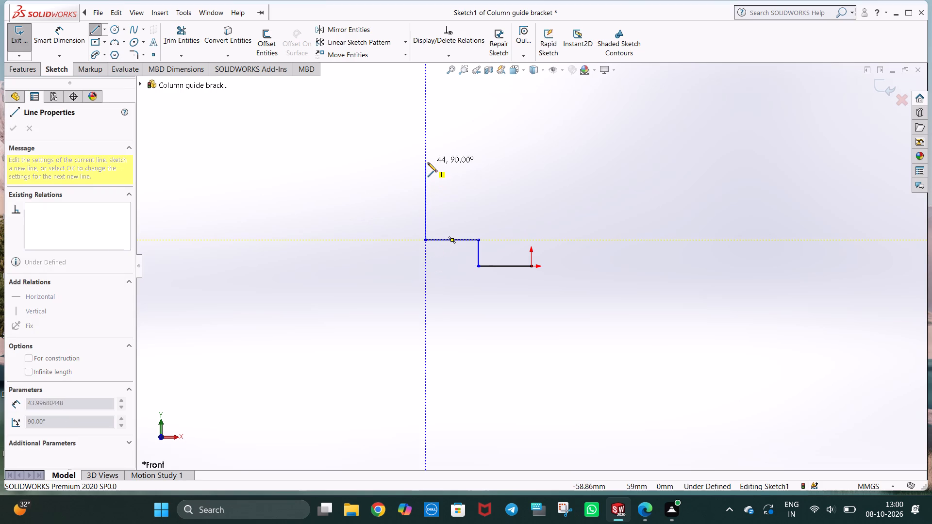
click(428, 160)
key(Escape)
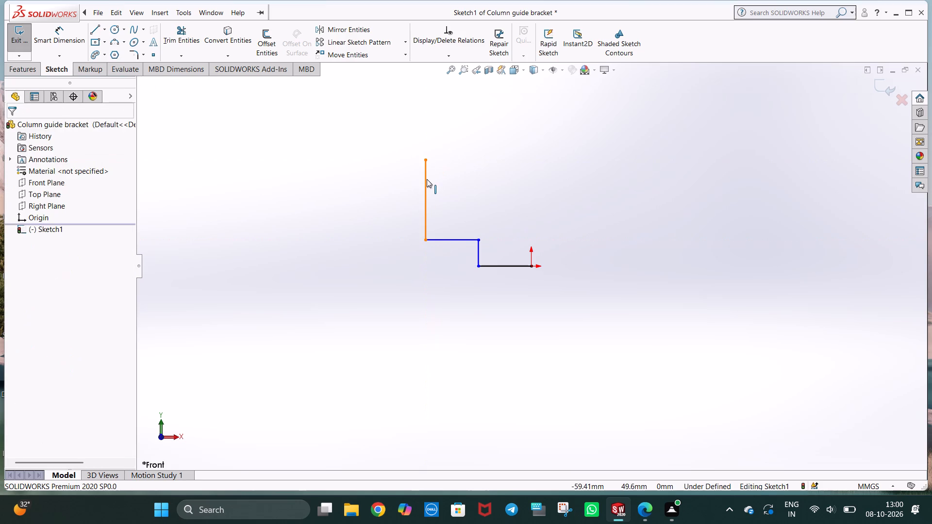
click(427, 179)
text(45)
key(Return)
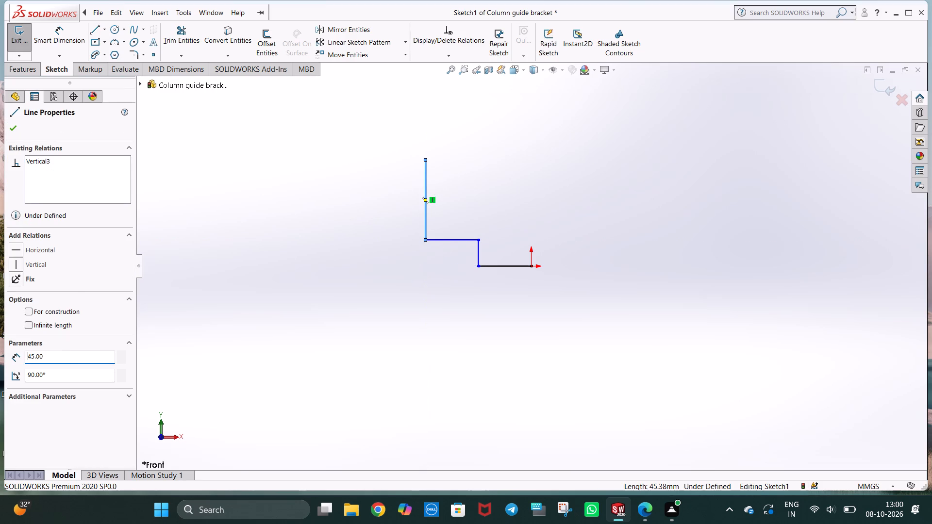
key(Escape)
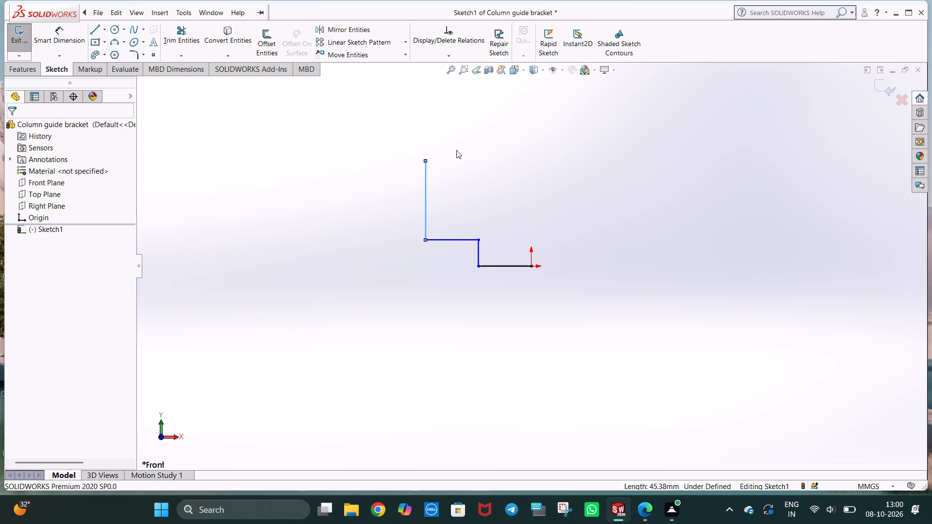
click(457, 151)
Close the L-shaped outline with a 15 mm line in negative X, a 60 mm line down and a 45 mm line back to the 15 mm riser's base.
click(93, 30)
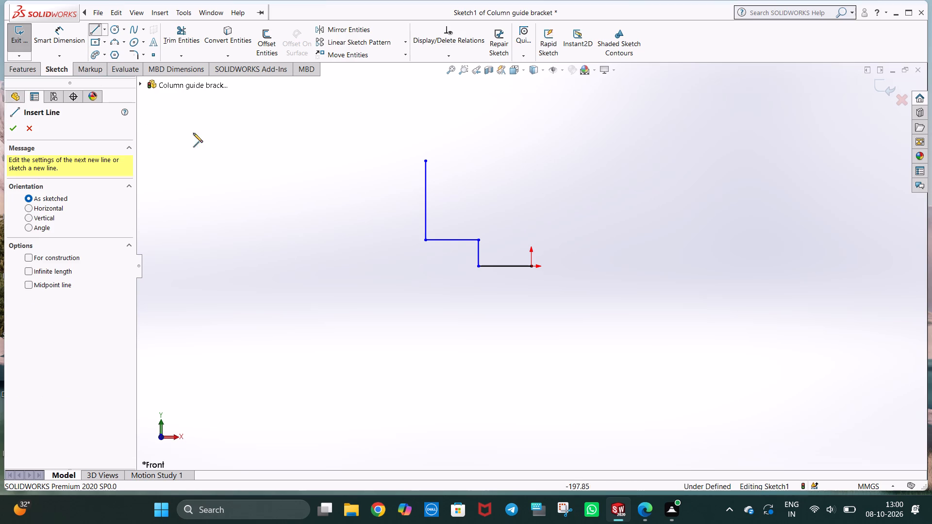
click(425, 161)
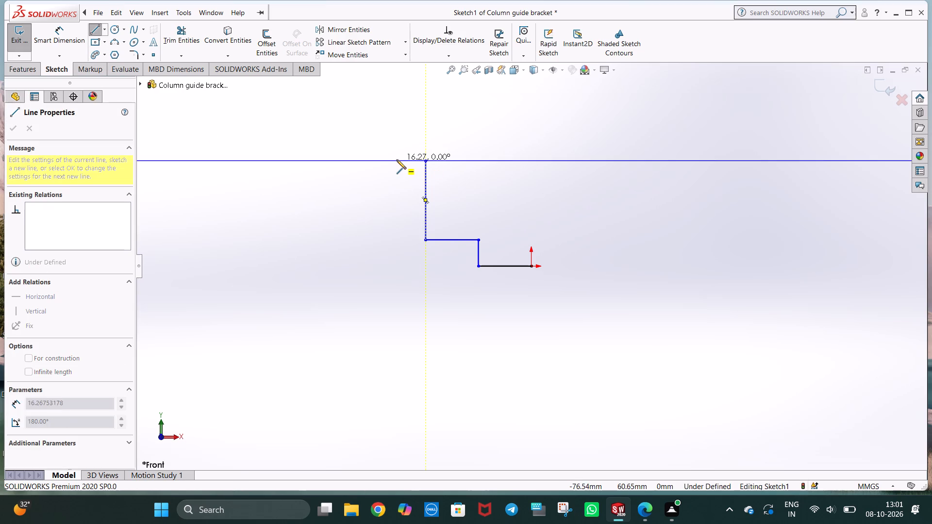
click(397, 160)
text(15)
key(Return)
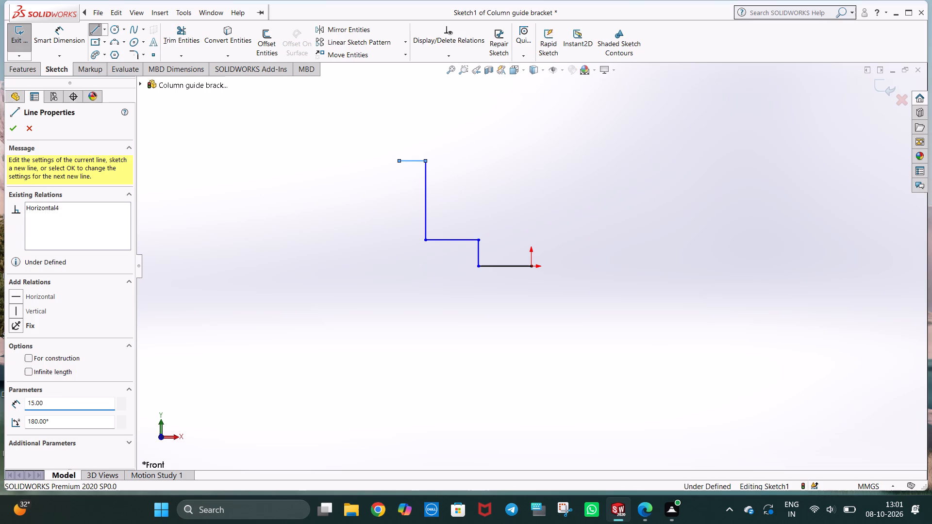
click(401, 268)
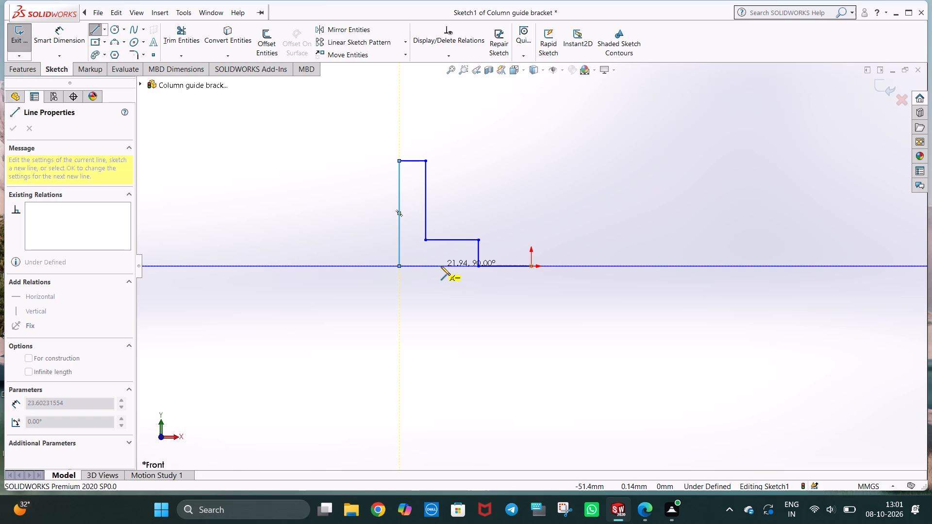
click(477, 266)
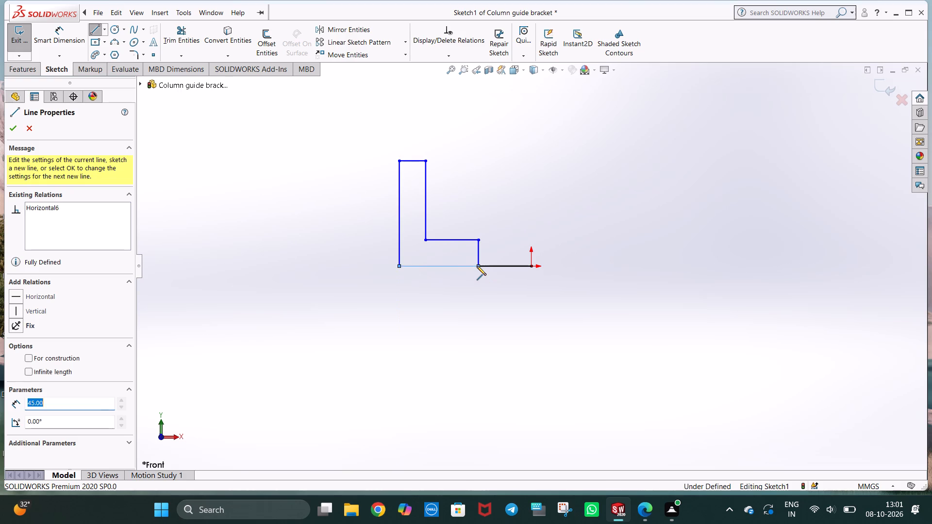
key(Escape)
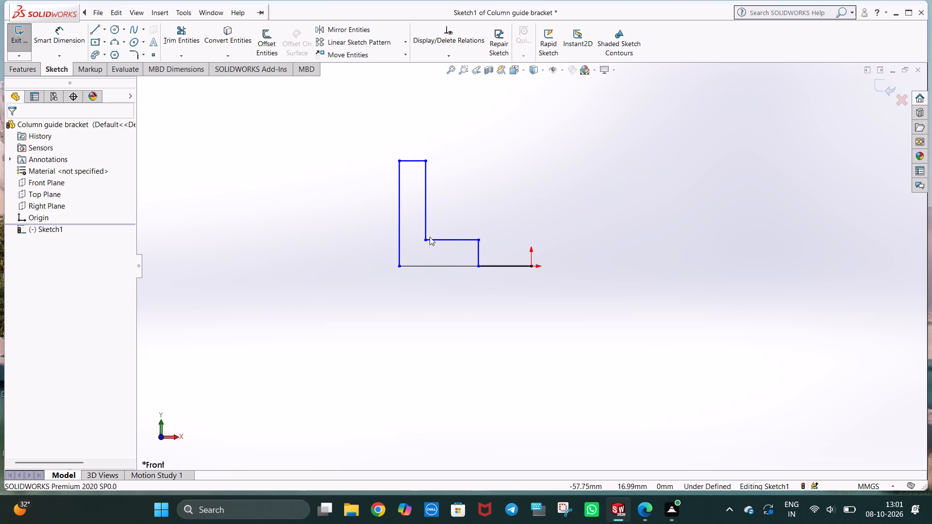
click(454, 183)
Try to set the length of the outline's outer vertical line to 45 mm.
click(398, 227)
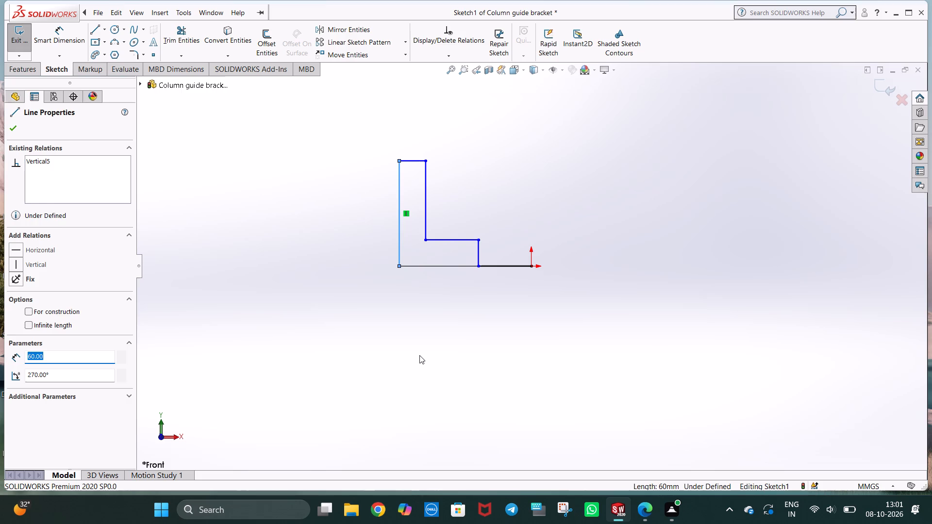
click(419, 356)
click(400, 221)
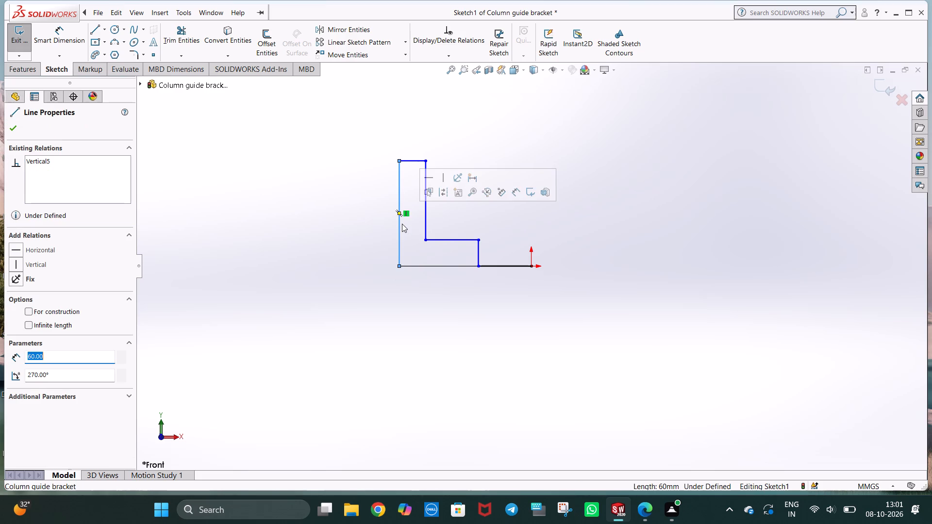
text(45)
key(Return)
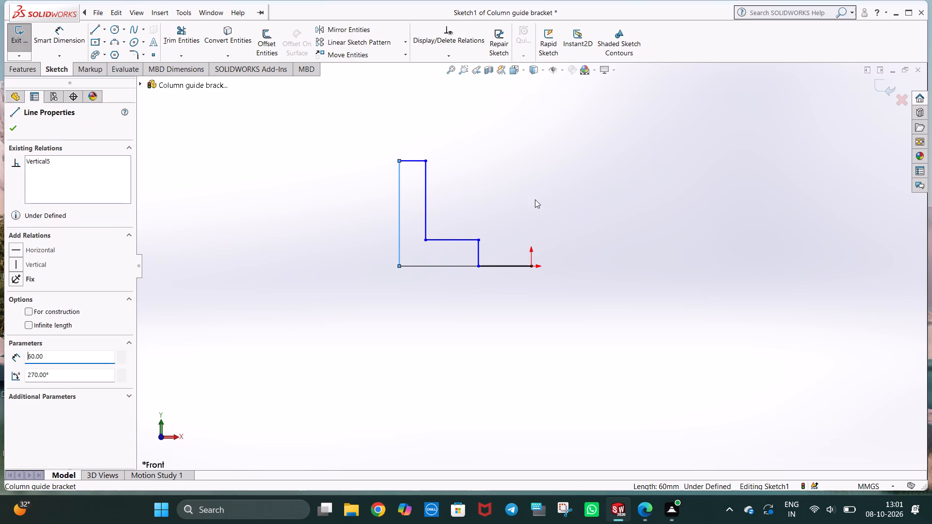
Delete the outer vertical line and the short 15 mm top line from the outline.
click(536, 197)
click(399, 214)
key(Delete)
click(497, 201)
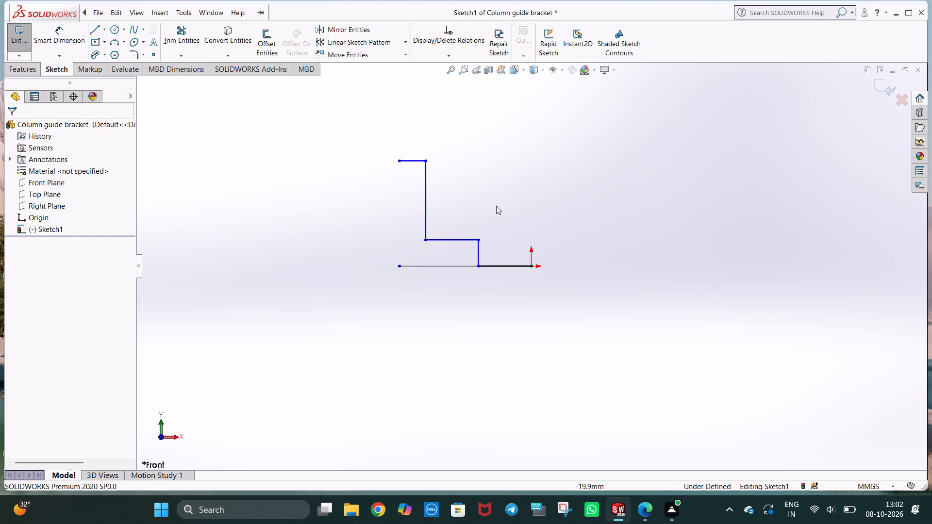
click(481, 197)
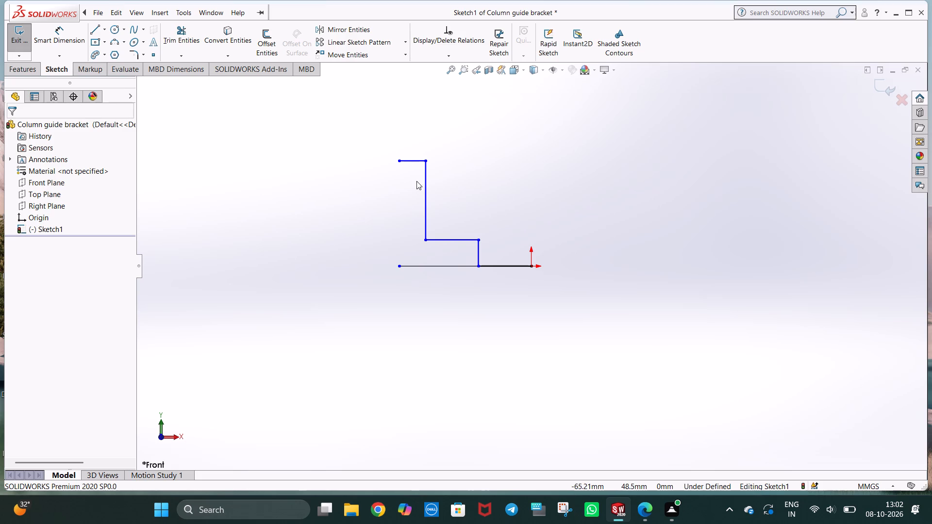
click(408, 160)
key(Delete)
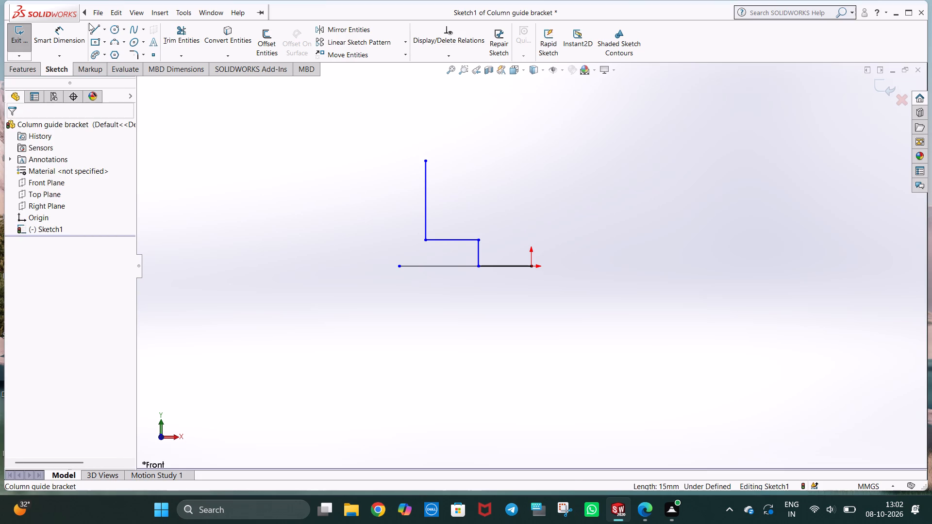
Draw a 15 mm horizontal line in positive X from the top end of the 45 mm vertical line.
click(93, 30)
click(426, 162)
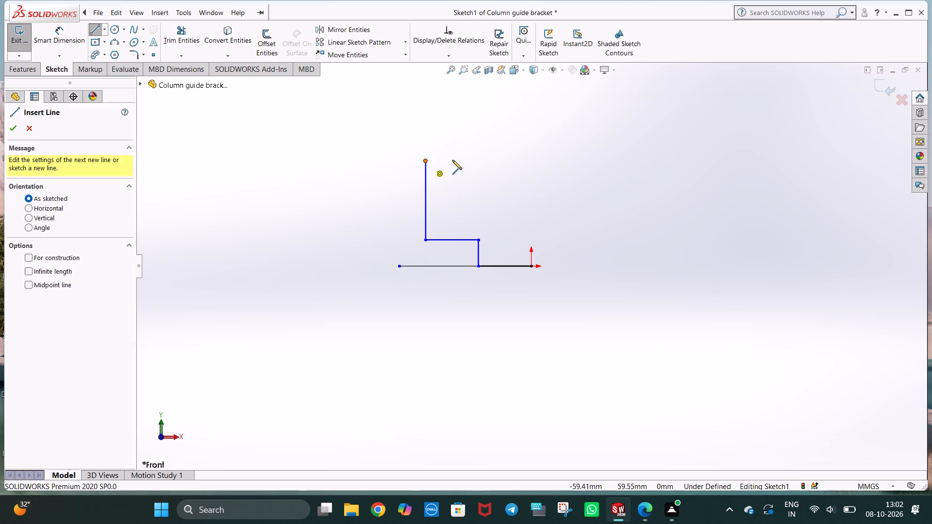
click(455, 160)
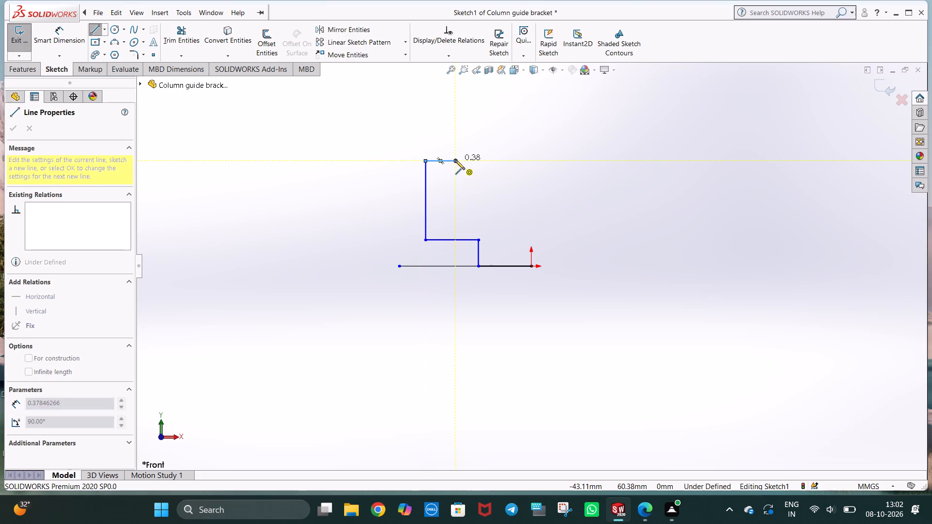
key(Escape)
click(448, 161)
text(15)
key(Return)
key(Escape)
click(360, 153)
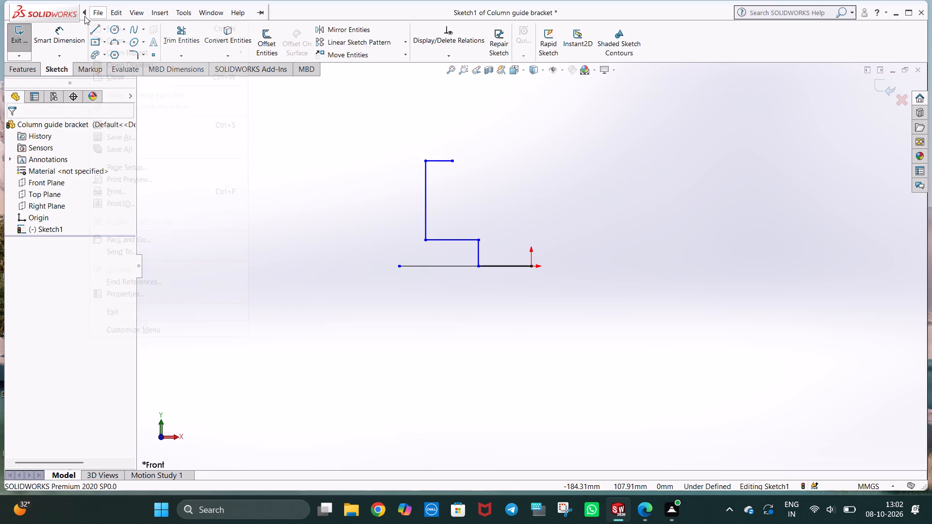
click(290, 110)
Draw a vertical line down from the free end of the 15 mm top line and set its length to 30 mm.
click(92, 29)
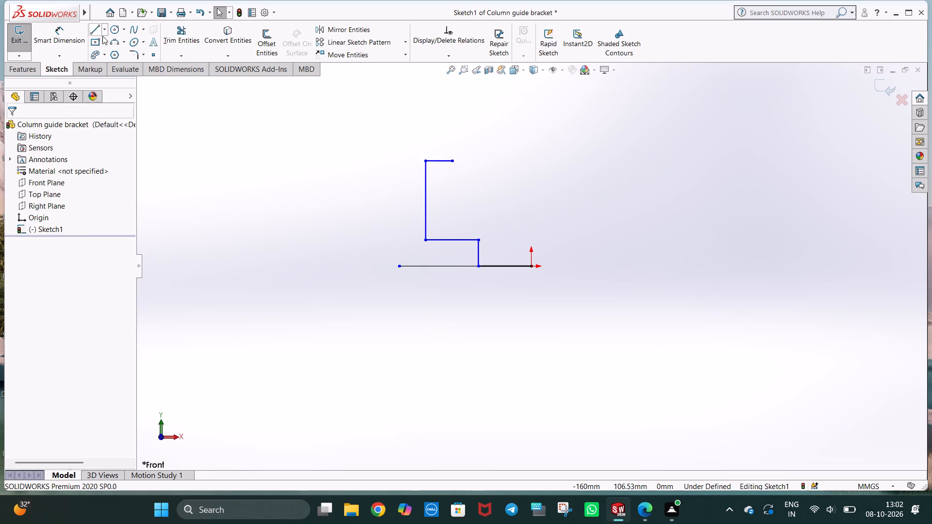
click(452, 164)
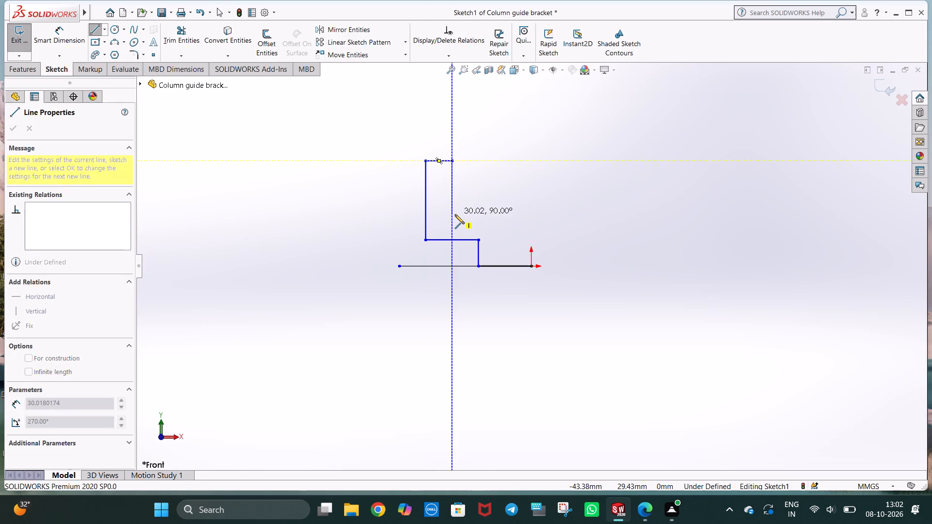
click(453, 216)
text(30)
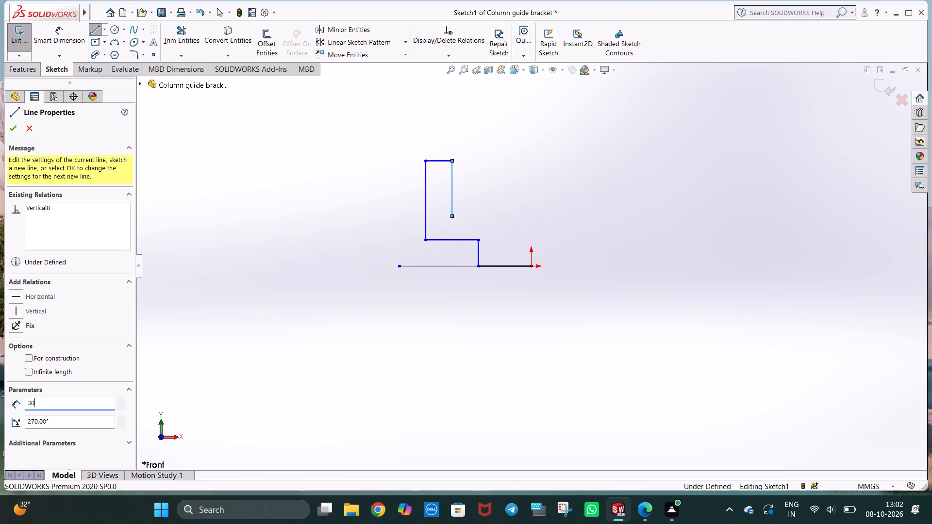
key(Return)
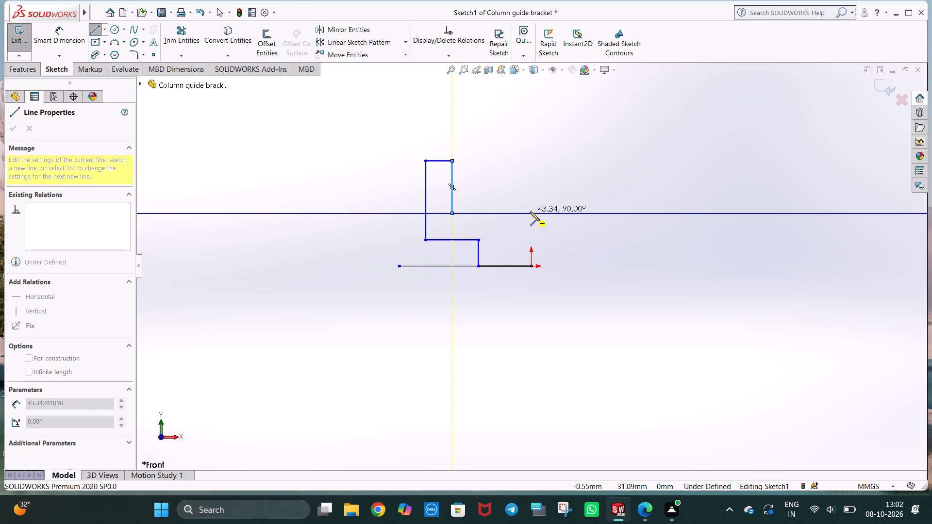
Continue with a 45 mm line in positive X, a vertical line down level with the riser's top, and a 30 mm line back to it.
click(530, 212)
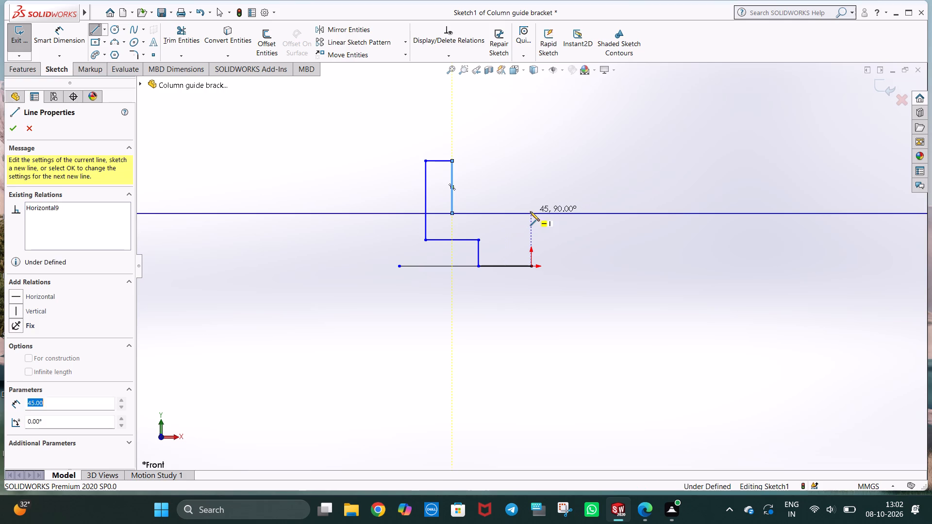
click(531, 239)
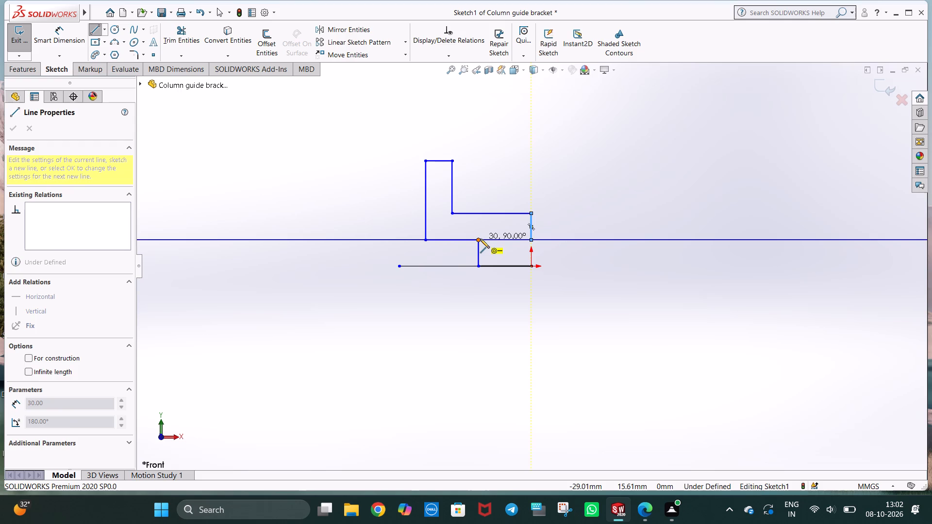
click(480, 239)
key(Escape)
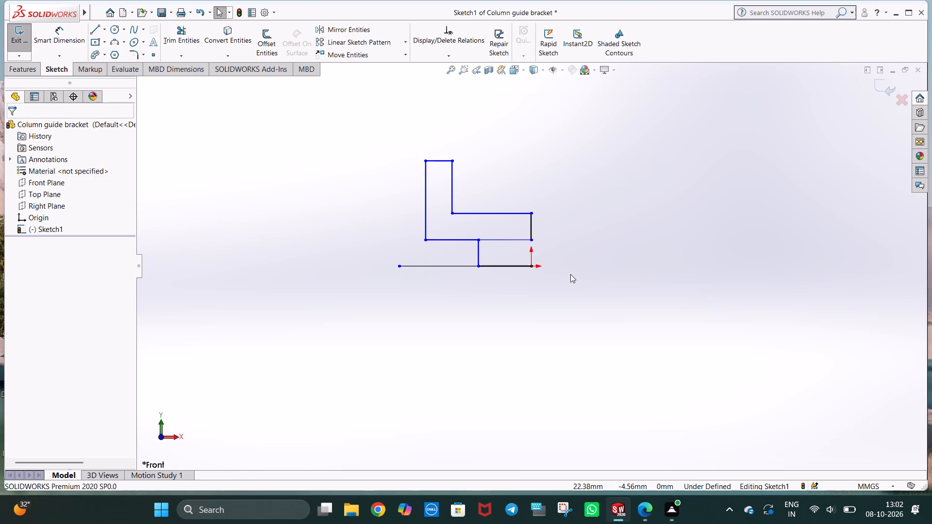
click(553, 240)
click(581, 243)
Draw a horizontal line from the origin in positive X and set its length to 30 mm.
click(96, 27)
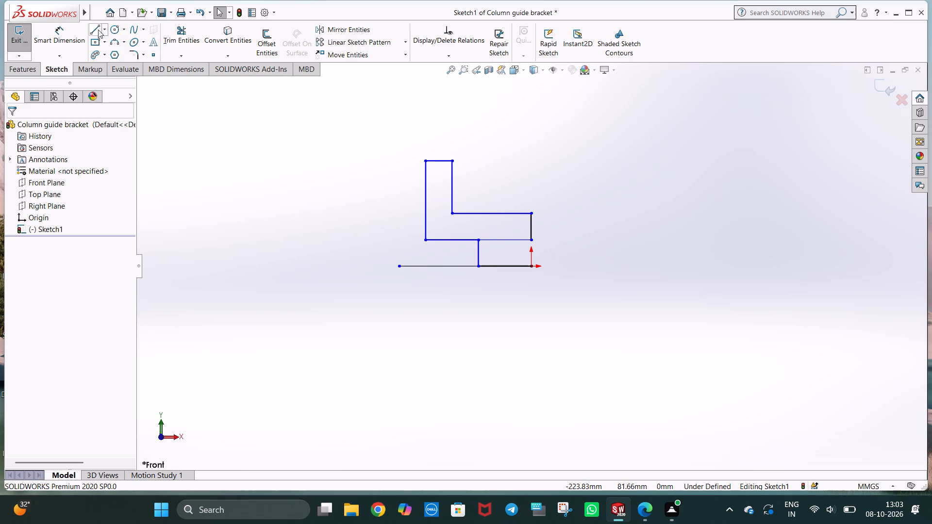
click(531, 266)
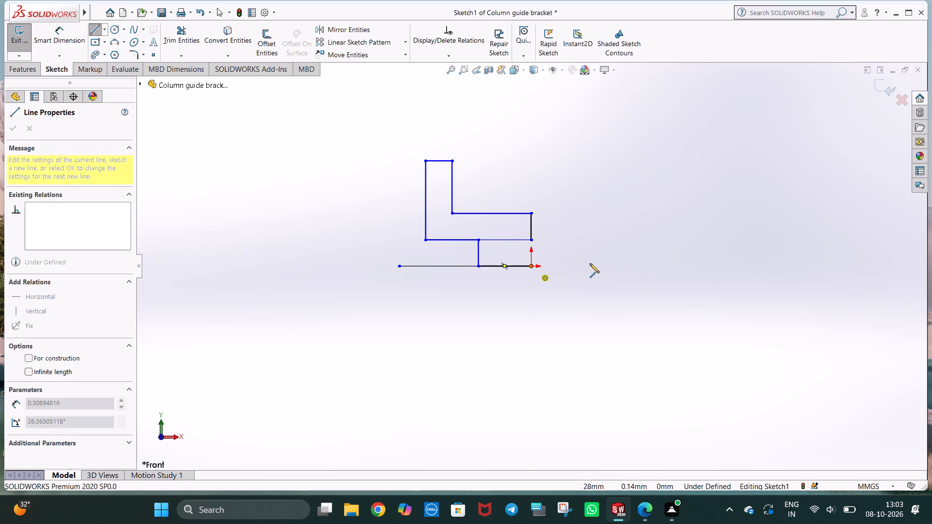
click(588, 266)
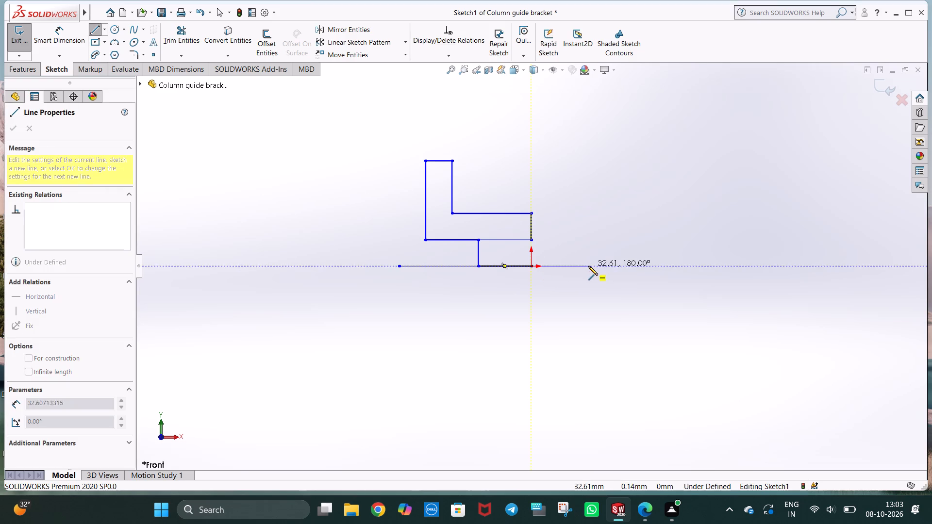
text(30)
key(Return)
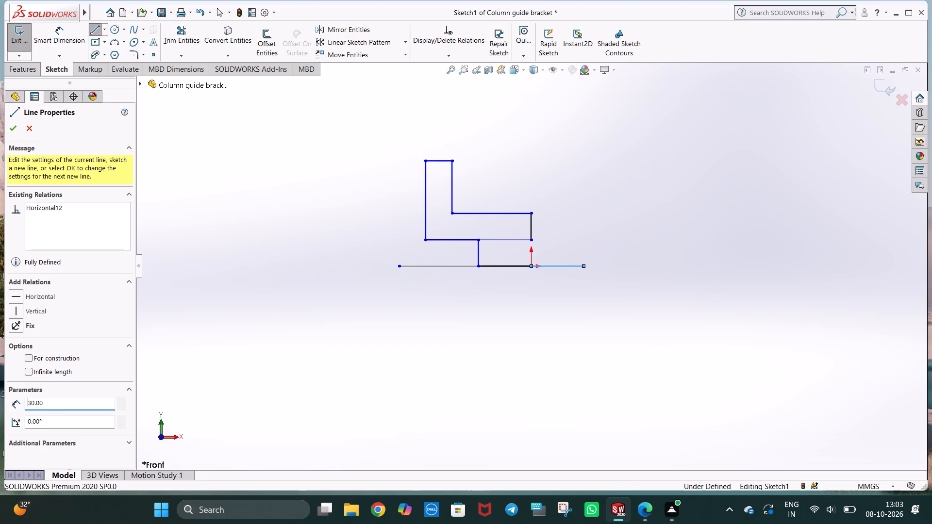
key(Escape)
click(581, 285)
Set the length of the horizontal line starting at the origin to 75 mm.
click(568, 266)
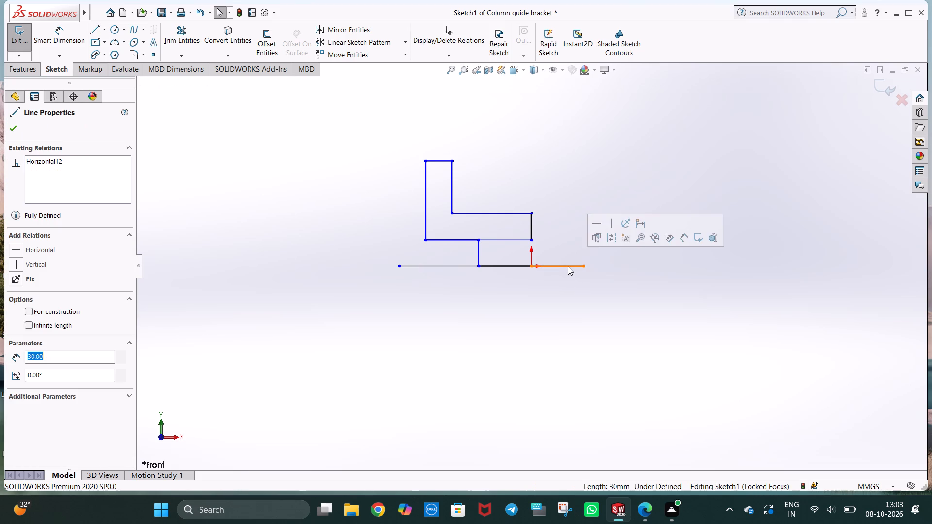
text(75)
key(Return)
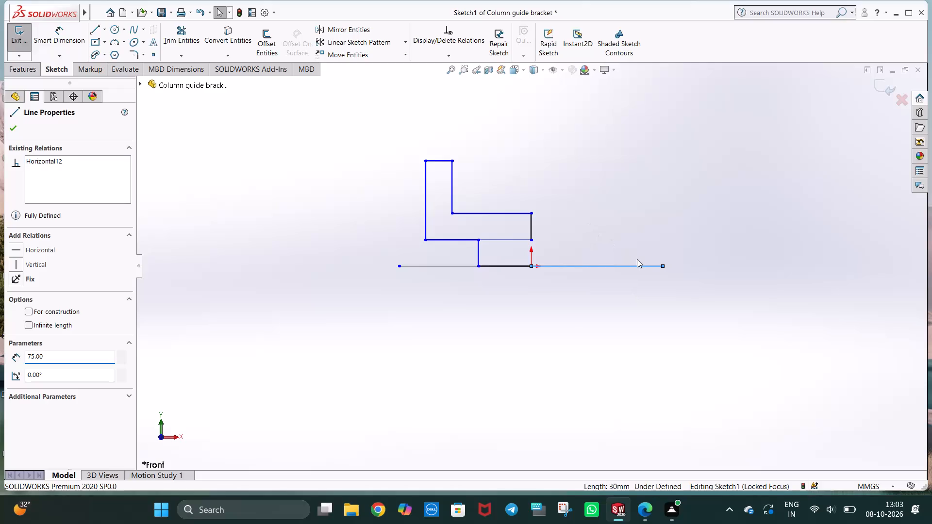
click(633, 234)
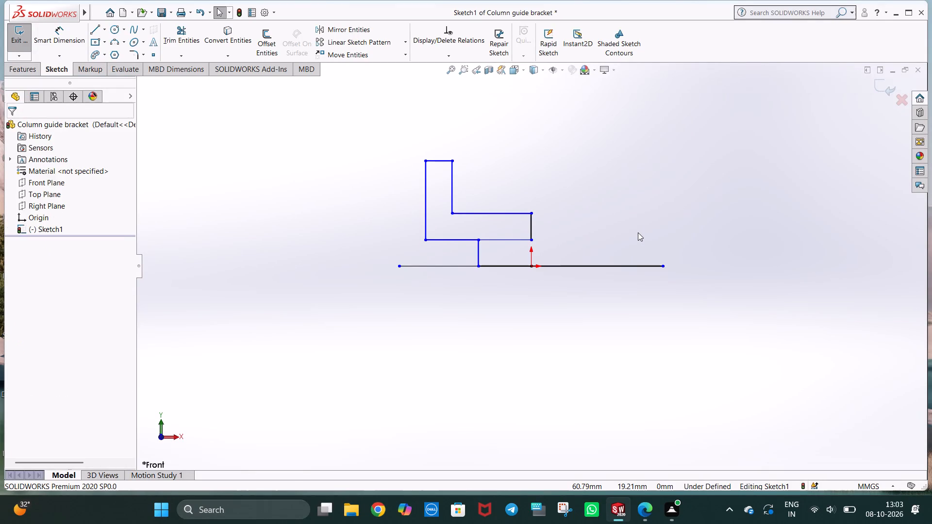
Close the base with a vertical line up from the 75 mm line's free end and a 75 mm line back to the step corner.
click(97, 31)
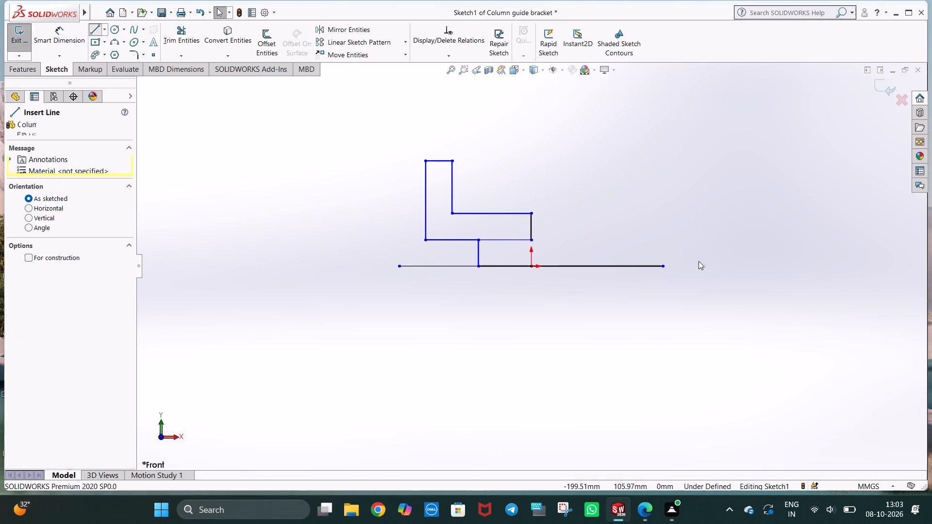
click(664, 267)
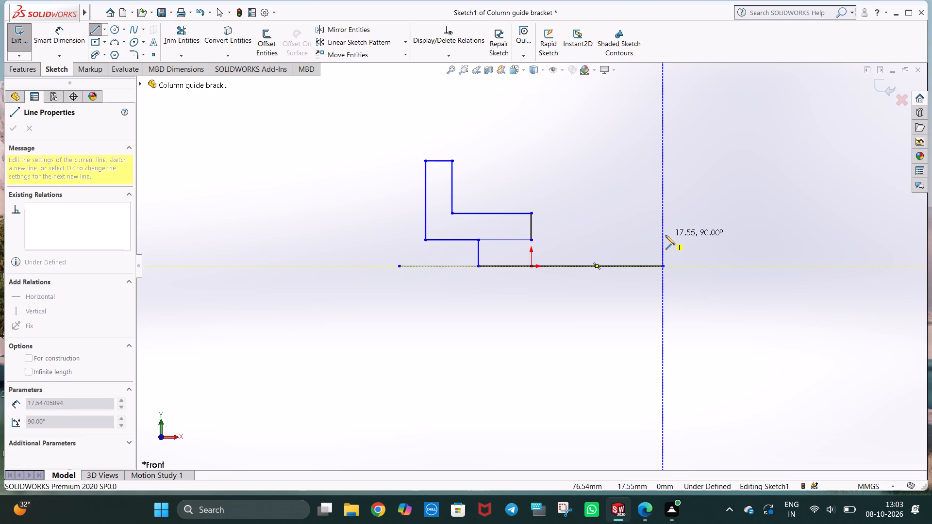
click(662, 238)
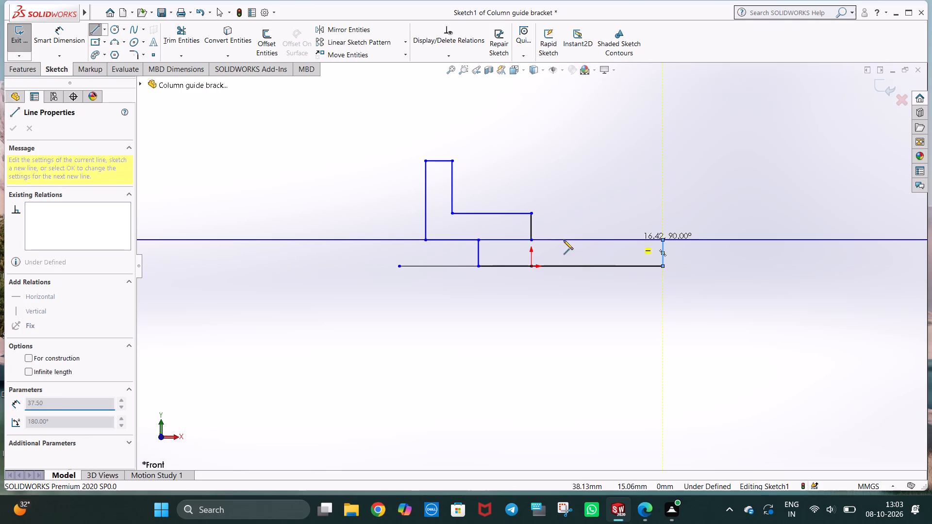
click(530, 240)
key(Escape)
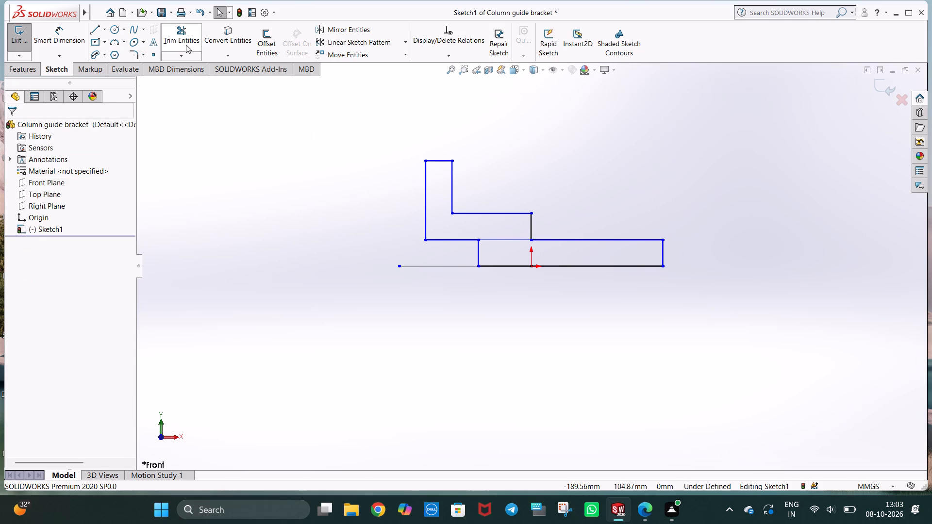
Trim away the 30 mm horizontal line inside the profile, between the riser's top and the step corner.
click(186, 45)
drag(500, 229, 508, 247)
key(Escape)
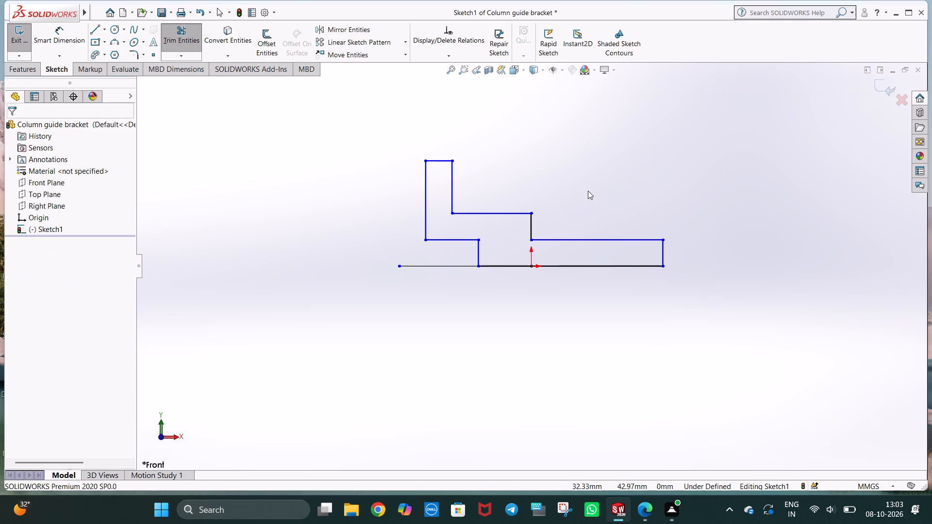
click(588, 191)
Dimension the upright's outer vertical line at 45 mm and its top line at 15 mm.
scroll(589, 184, up, 1)
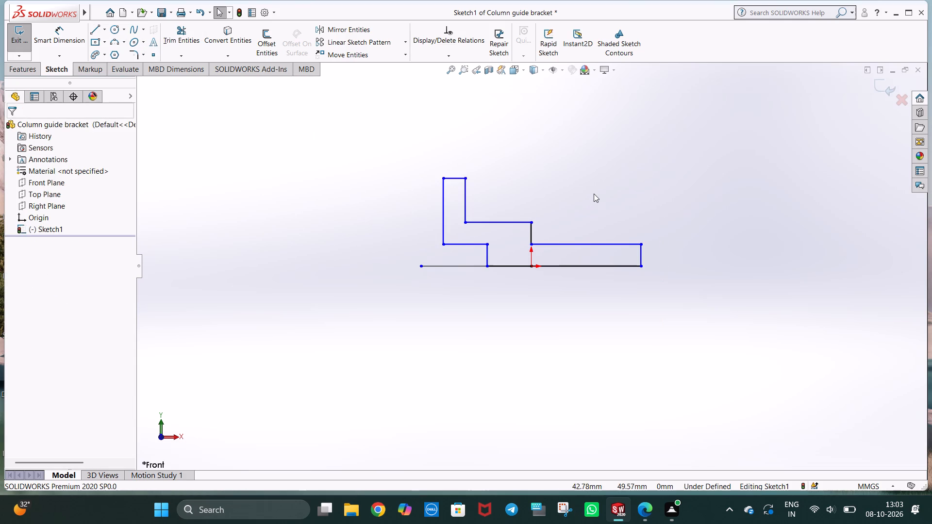
scroll(594, 194, up, 1)
middle_drag(594, 191, 587, 215)
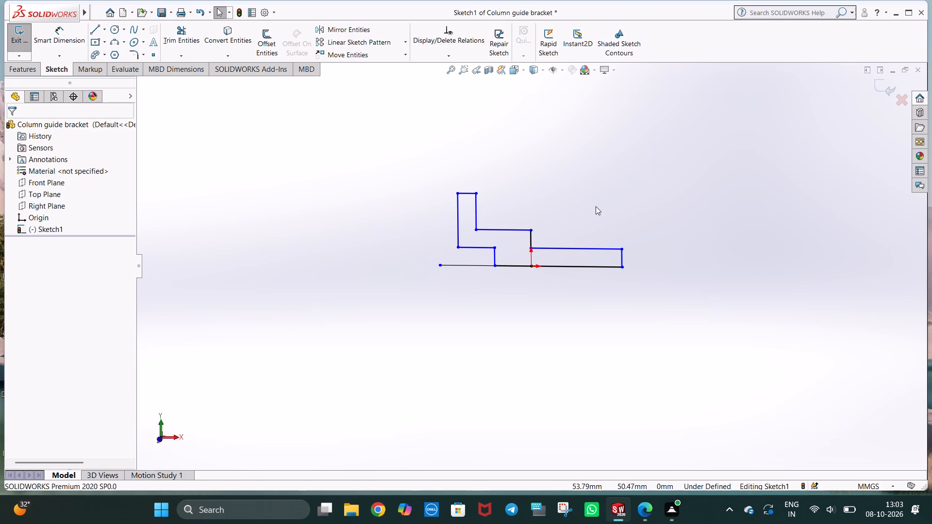
key(ctrl+1)
click(41, 44)
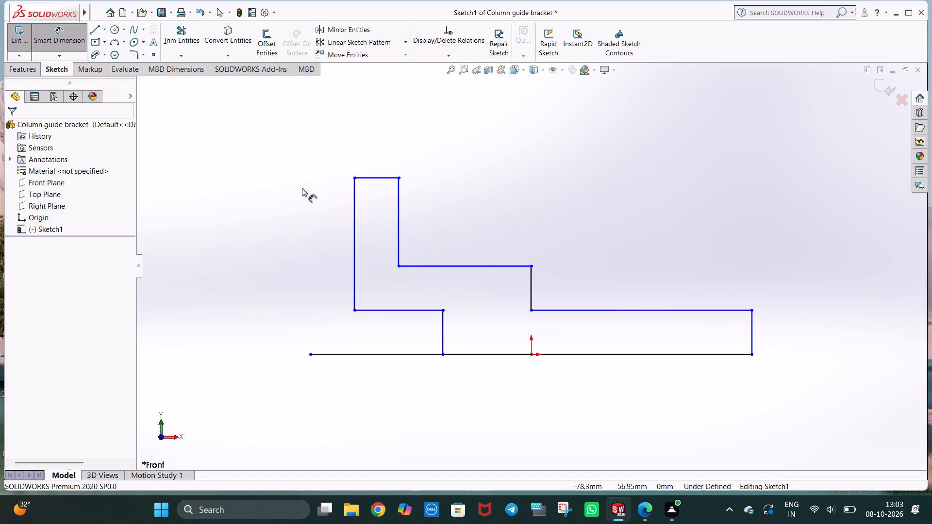
click(355, 210)
click(336, 234)
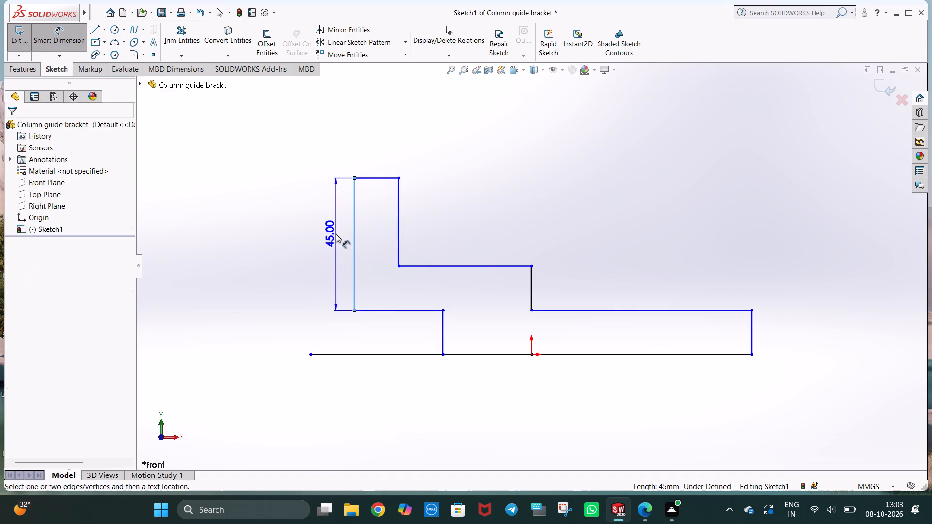
click(295, 220)
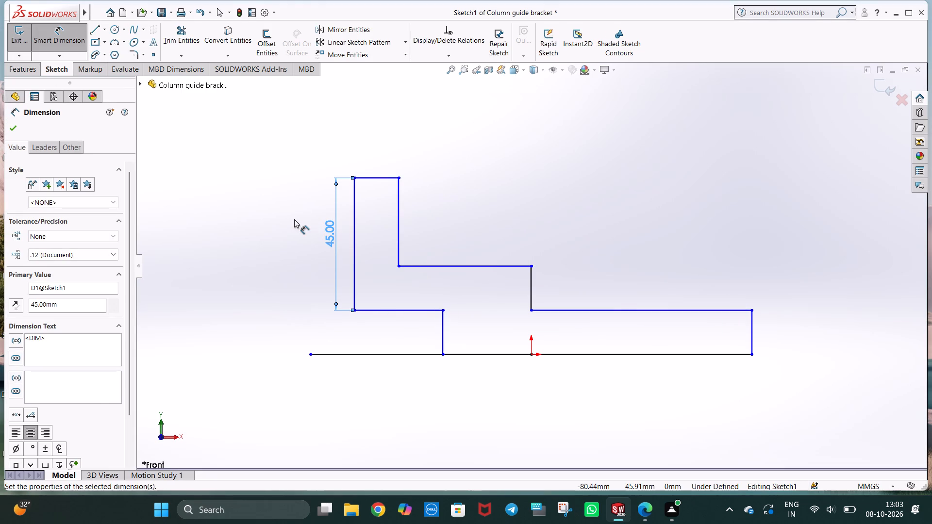
click(376, 177)
click(380, 157)
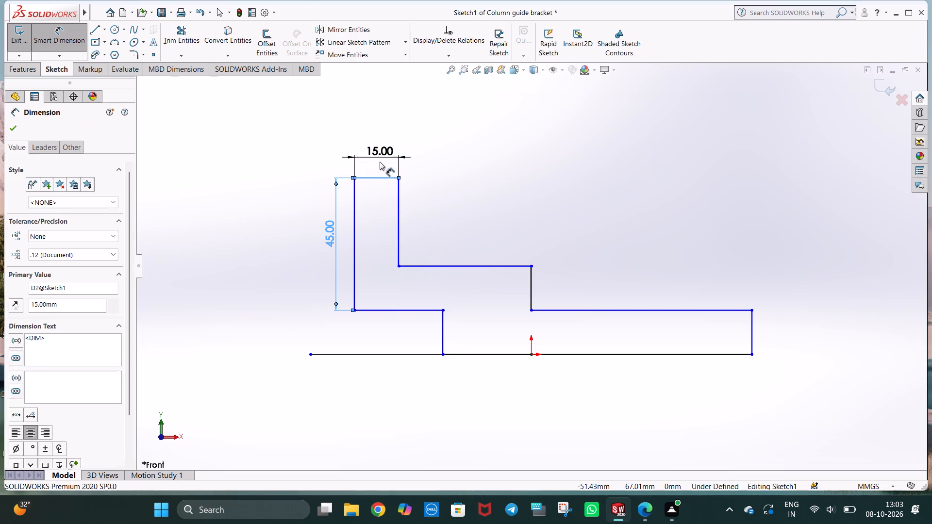
click(339, 143)
click(575, 162)
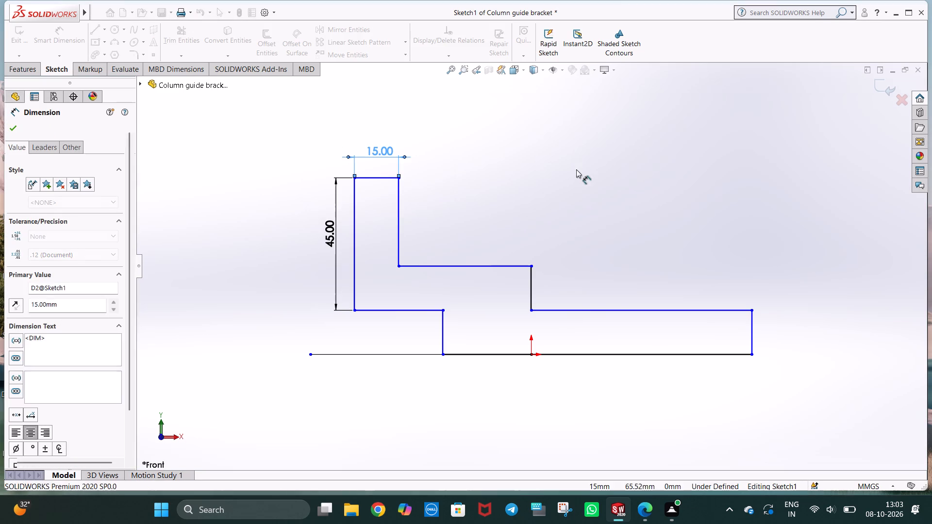
Dimension the base's upper horizontal line at 75 mm and the short riser below the upright at 15 mm.
click(587, 311)
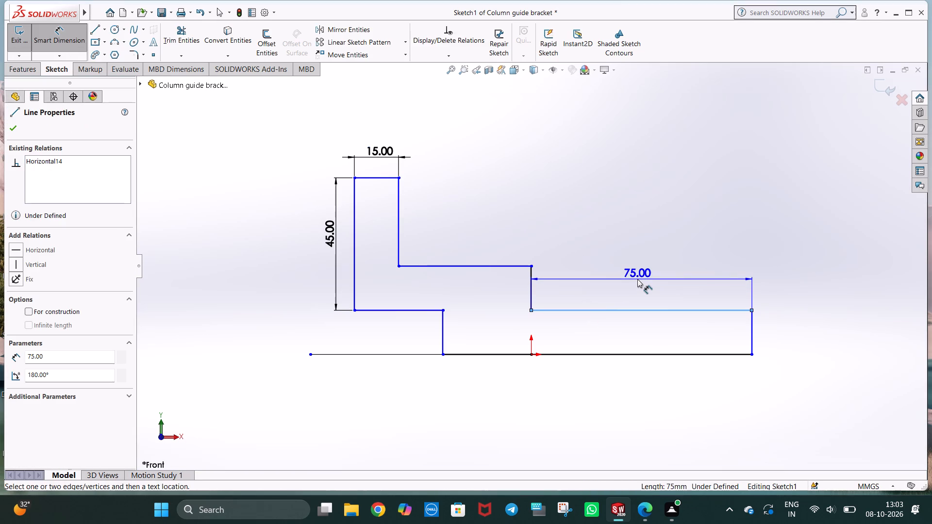
click(637, 279)
click(596, 266)
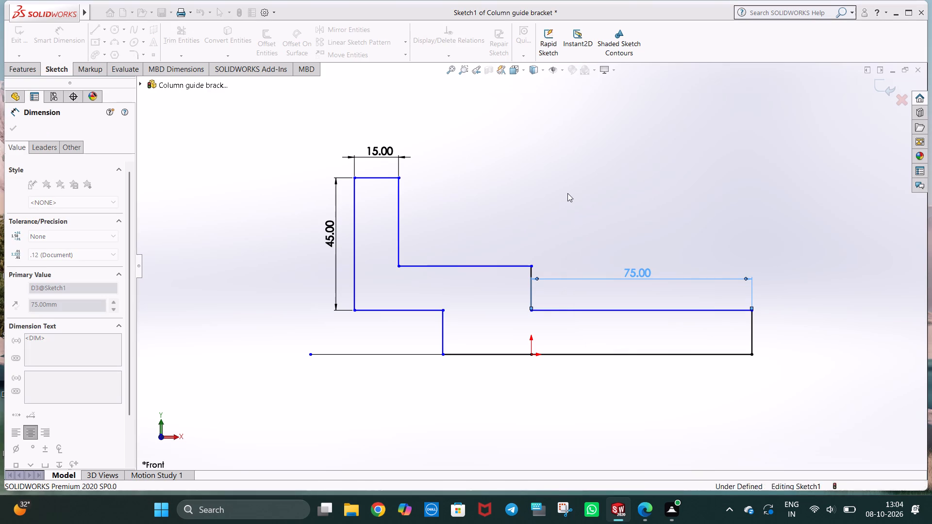
click(567, 193)
click(442, 324)
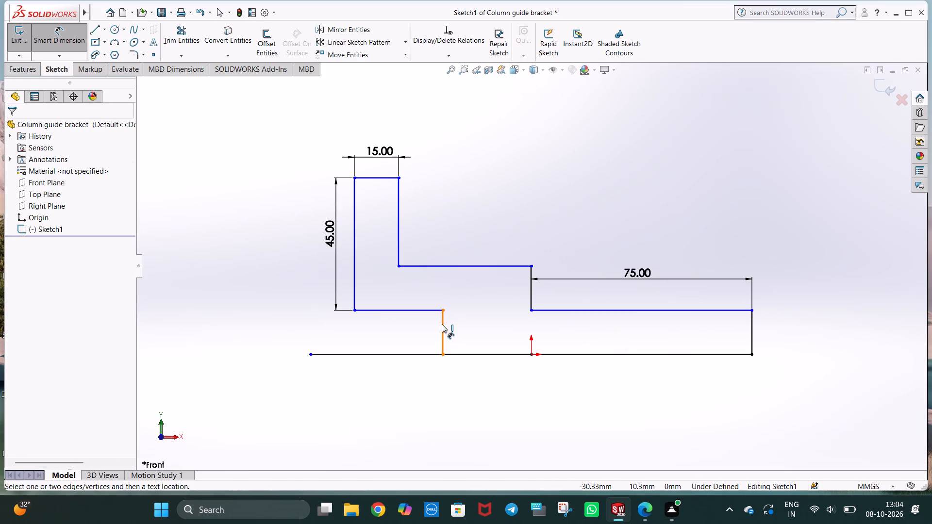
click(421, 332)
click(381, 320)
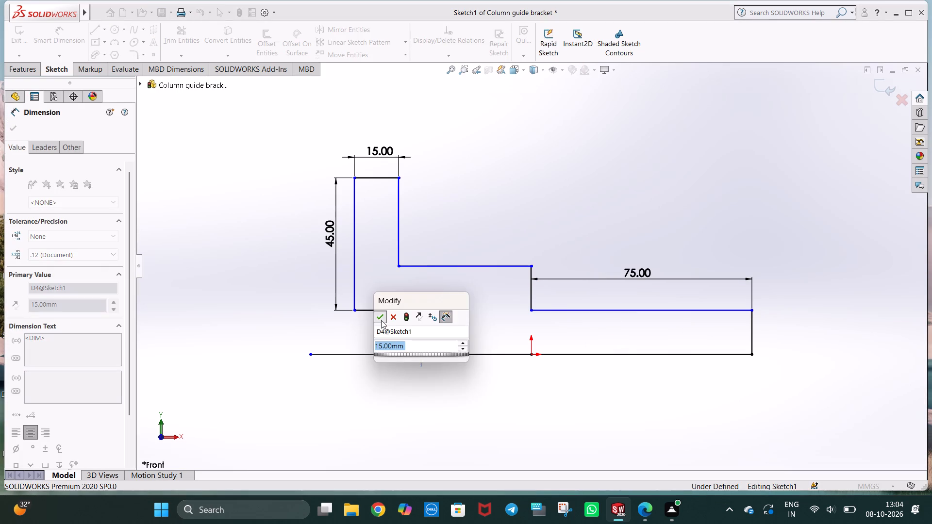
click(500, 195)
Dimension the upright's inner vertical line at 30 mm.
click(399, 213)
click(423, 222)
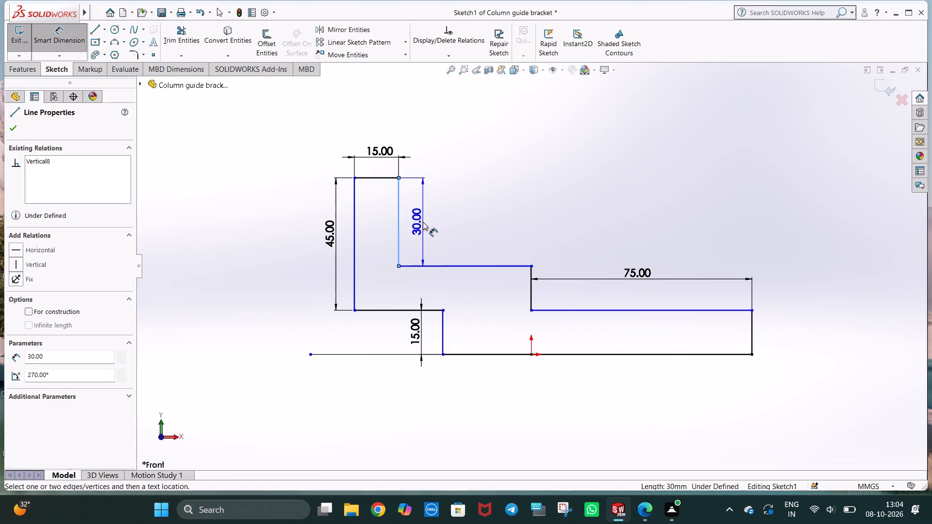
click(380, 205)
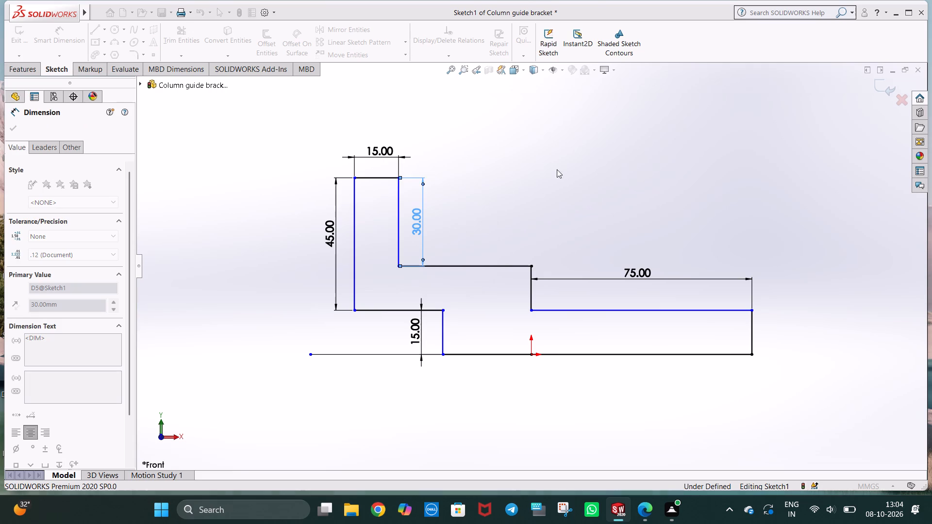
click(572, 165)
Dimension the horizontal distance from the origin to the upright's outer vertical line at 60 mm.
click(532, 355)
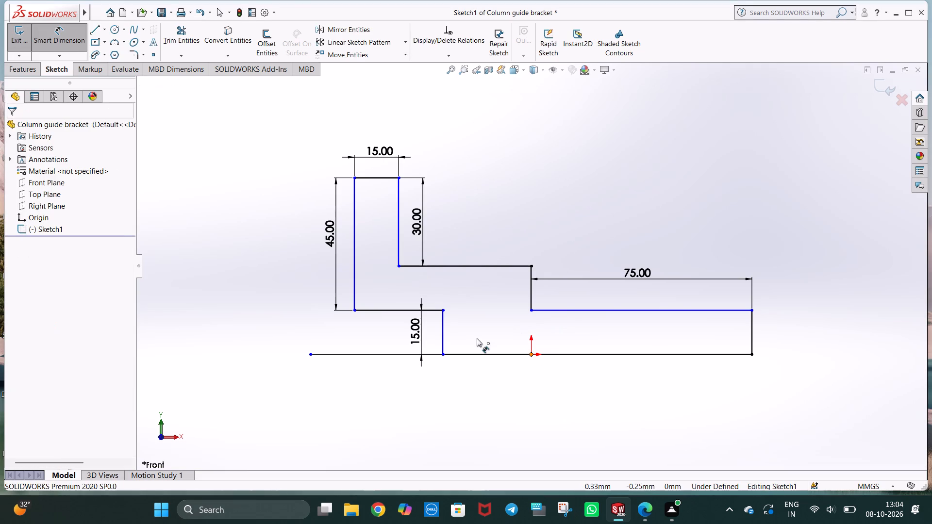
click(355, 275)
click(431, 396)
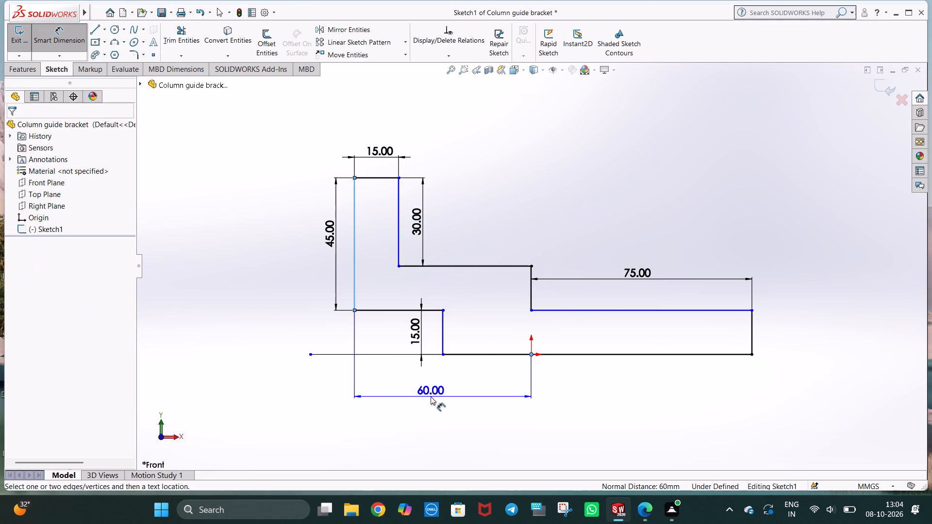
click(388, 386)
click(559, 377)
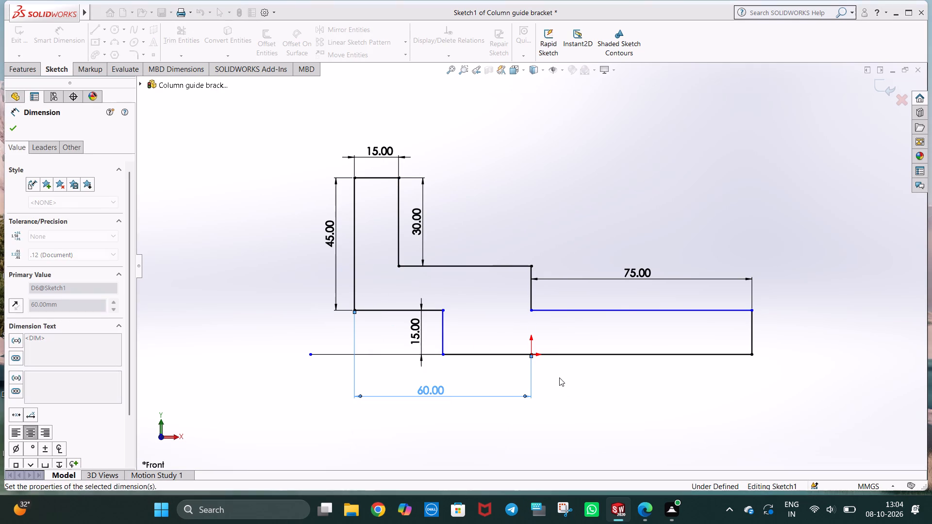
Dimension the vertical distance from the origin to the step corner above it at 15 mm.
click(533, 355)
click(529, 310)
click(559, 330)
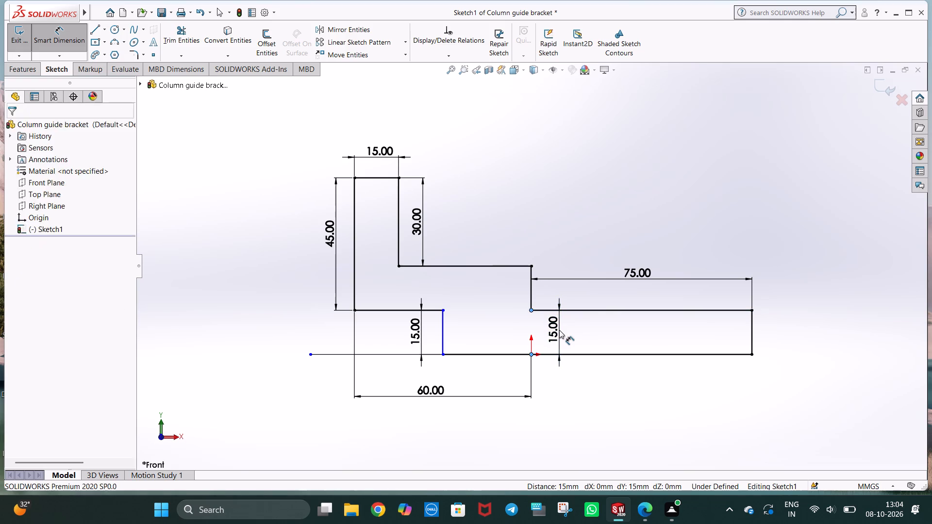
click(515, 317)
click(571, 213)
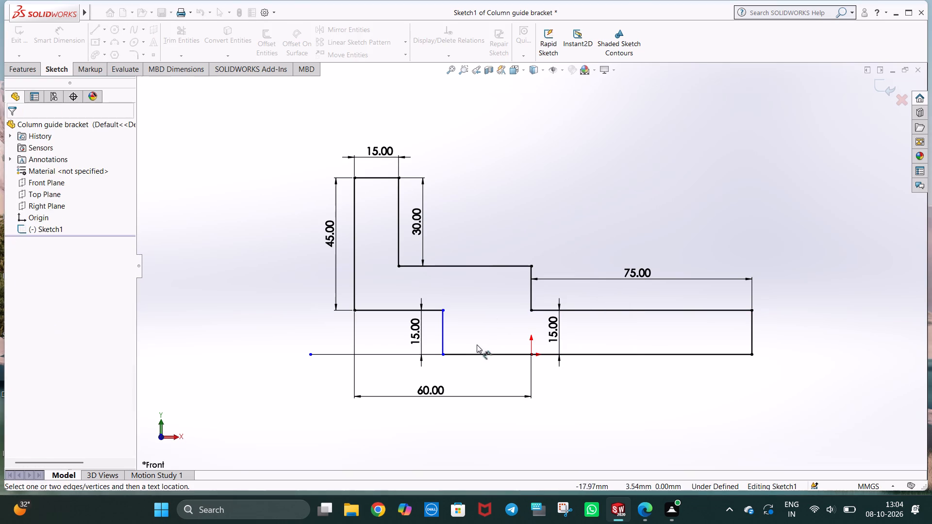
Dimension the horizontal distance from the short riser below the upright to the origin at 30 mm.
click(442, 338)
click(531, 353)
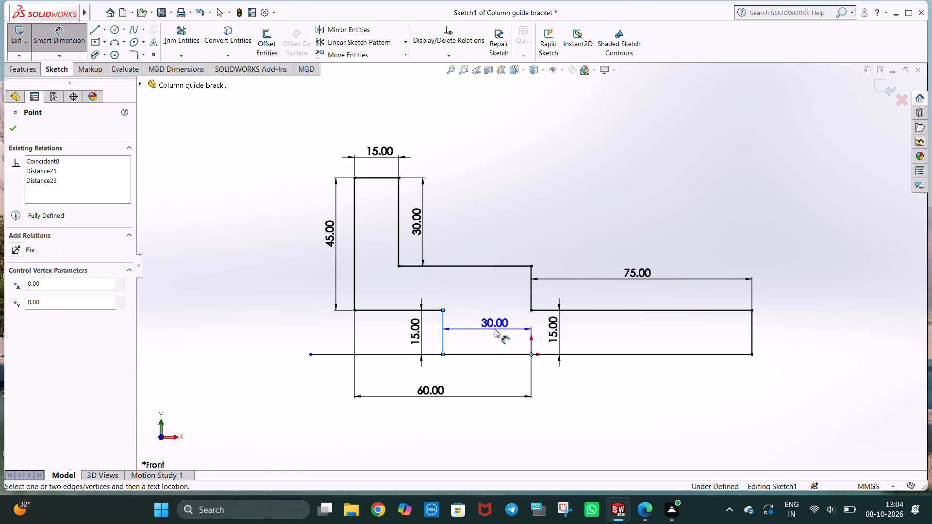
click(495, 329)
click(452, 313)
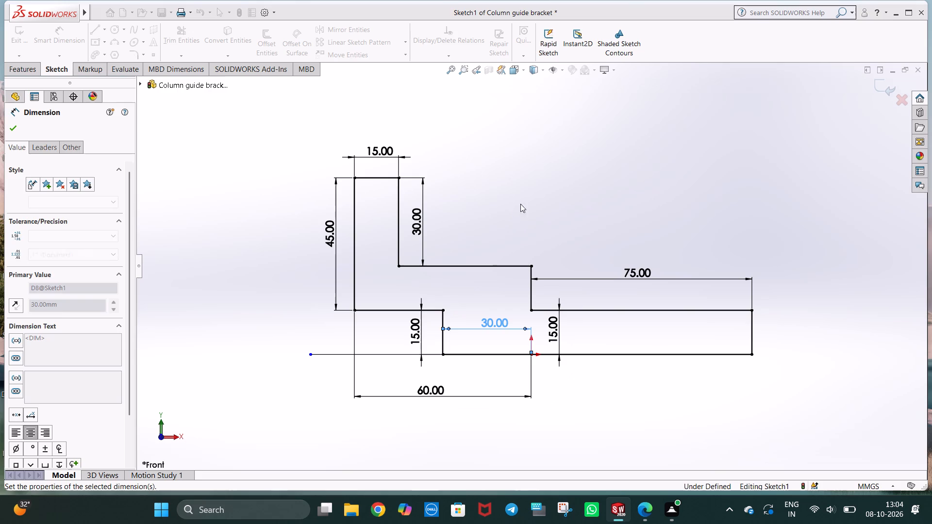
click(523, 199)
Save the part with its current sketch.
key(ctrl+s)
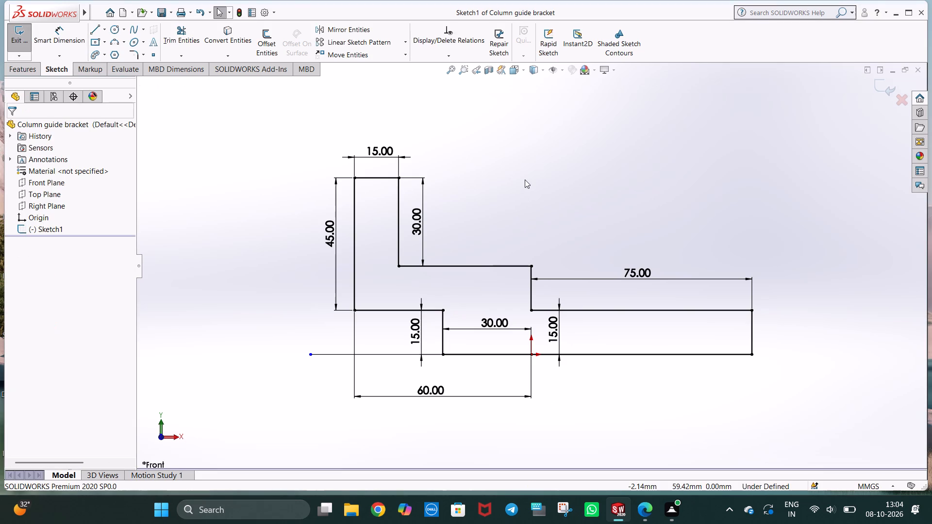
key(ctrl+s)
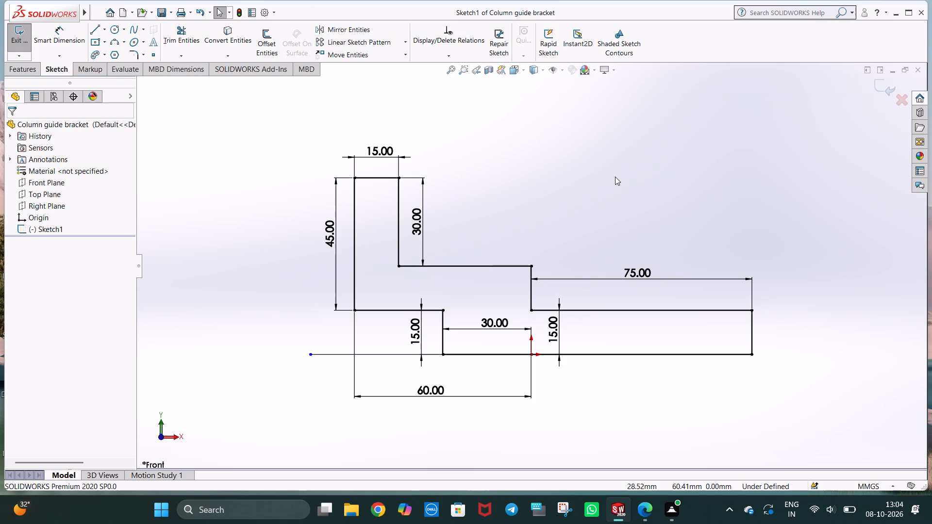
Delete the 30 mm dimension between the short riser and the origin, together with the short riser itself.
scroll(513, 230, up, 1)
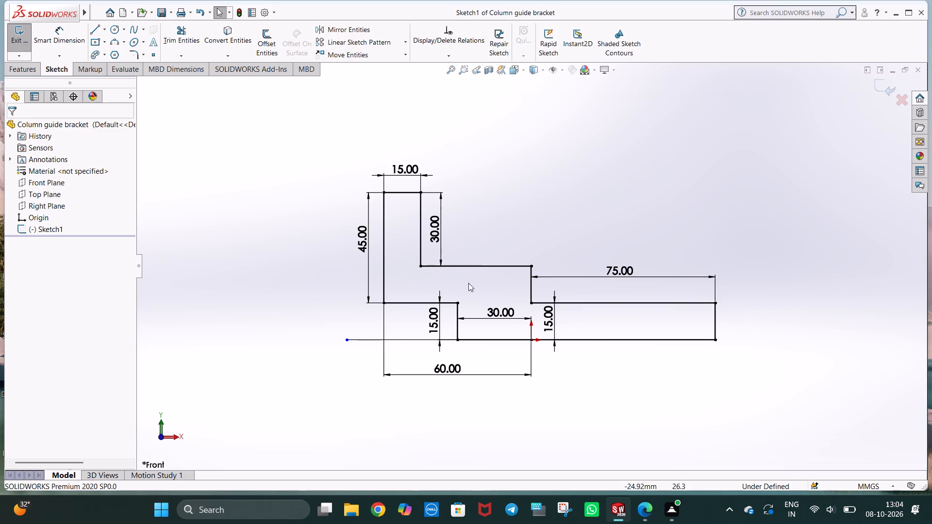
click(517, 186)
click(496, 308)
key(Delete)
click(538, 197)
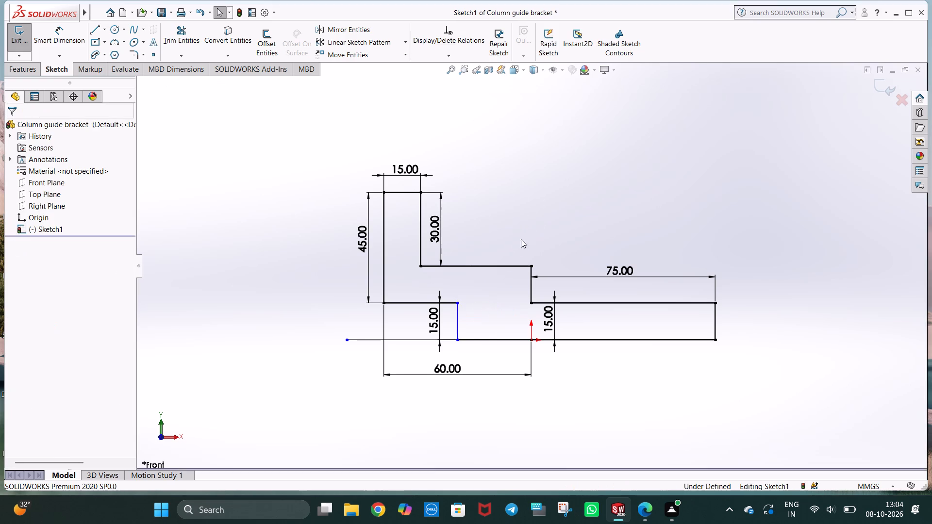
click(458, 321)
key(Delete)
click(497, 193)
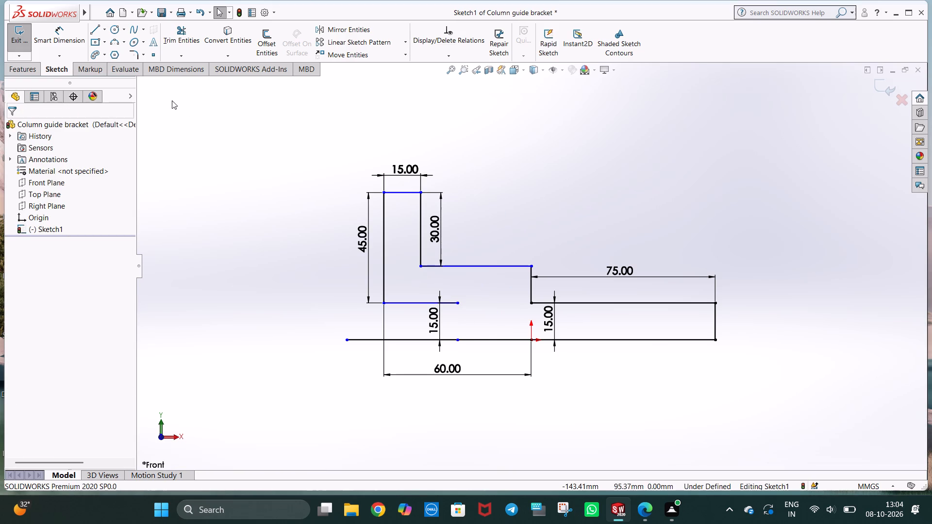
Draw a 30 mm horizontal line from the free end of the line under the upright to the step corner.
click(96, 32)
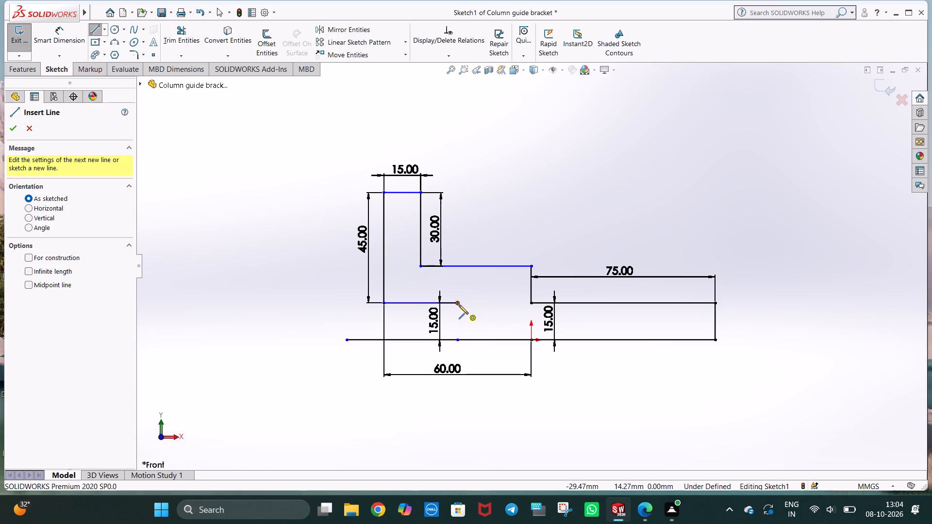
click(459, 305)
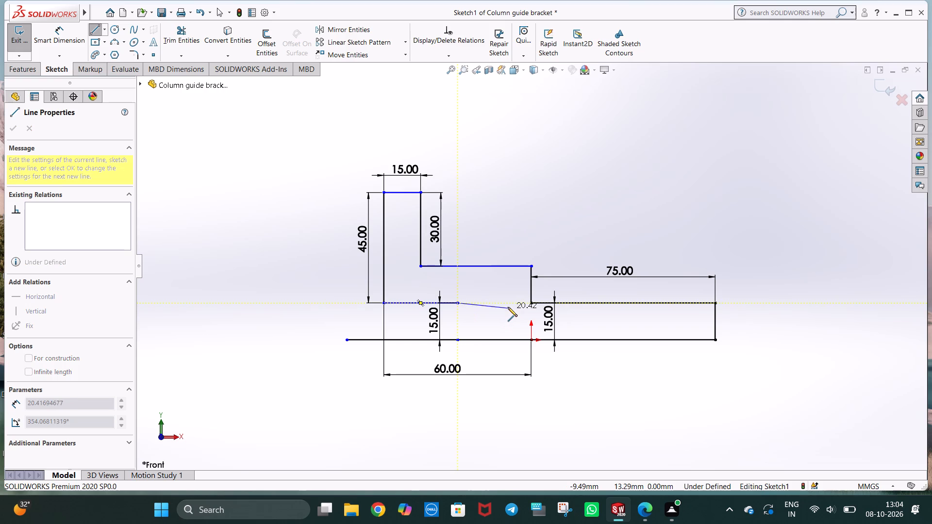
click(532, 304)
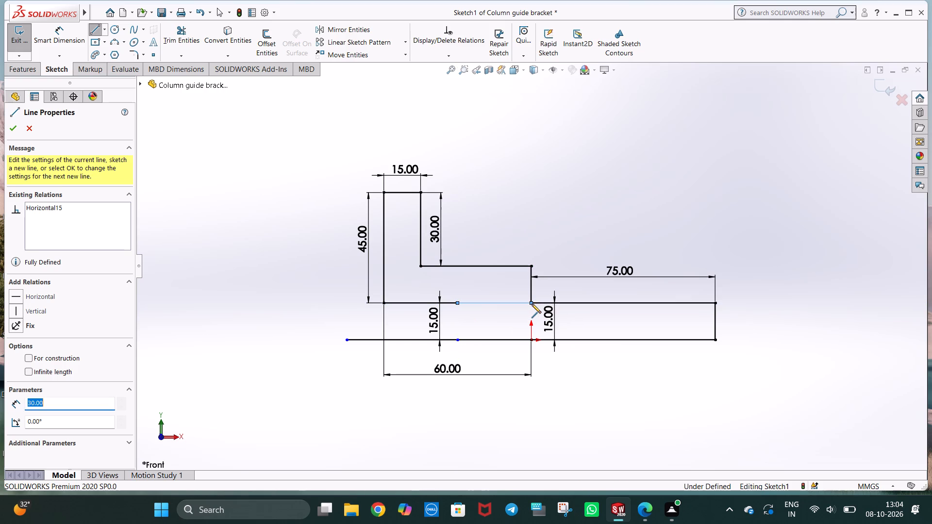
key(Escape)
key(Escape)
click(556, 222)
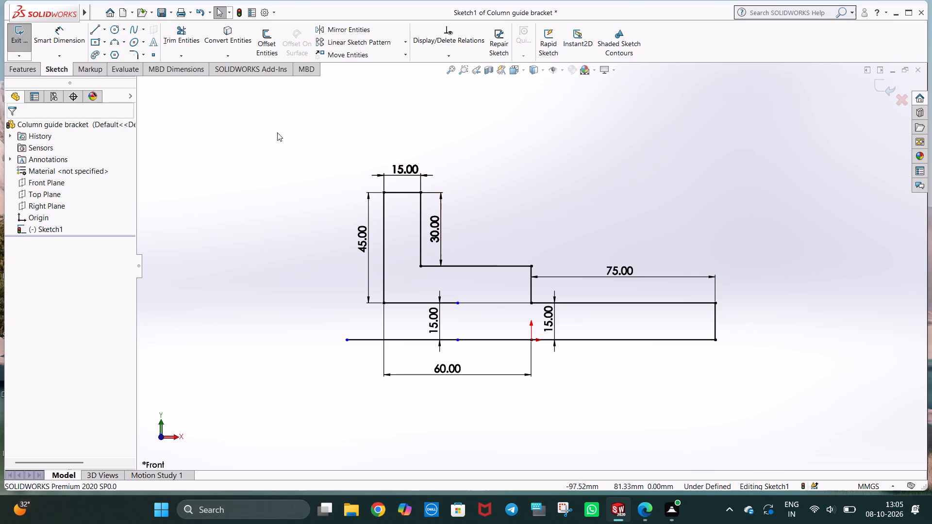
Delete the two bottom lines on the upright's side of the origin and the 60 mm dimension below them.
click(461, 340)
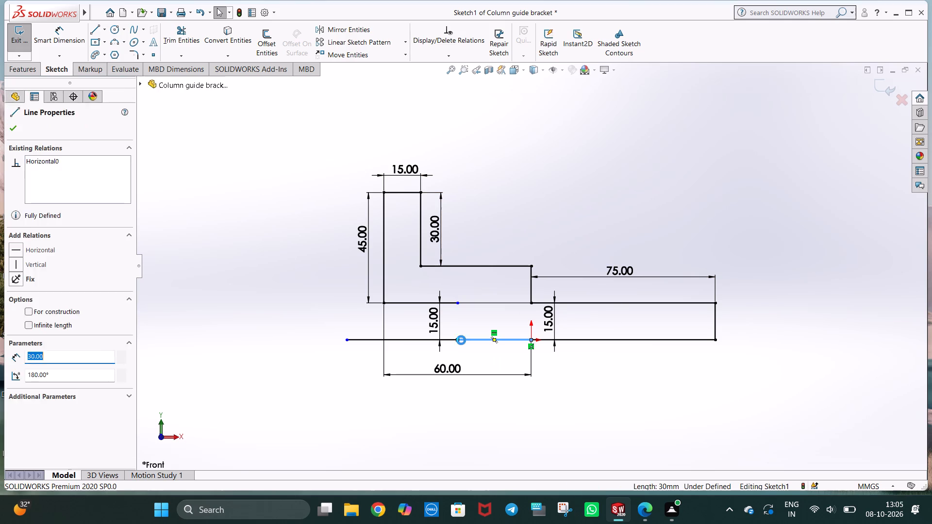
key(Delete)
click(423, 339)
key(Delete)
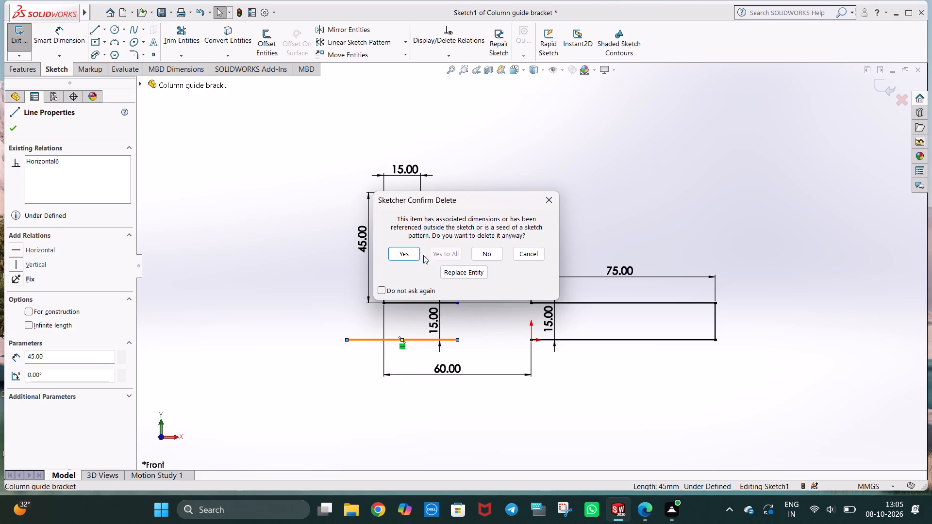
click(405, 252)
click(530, 178)
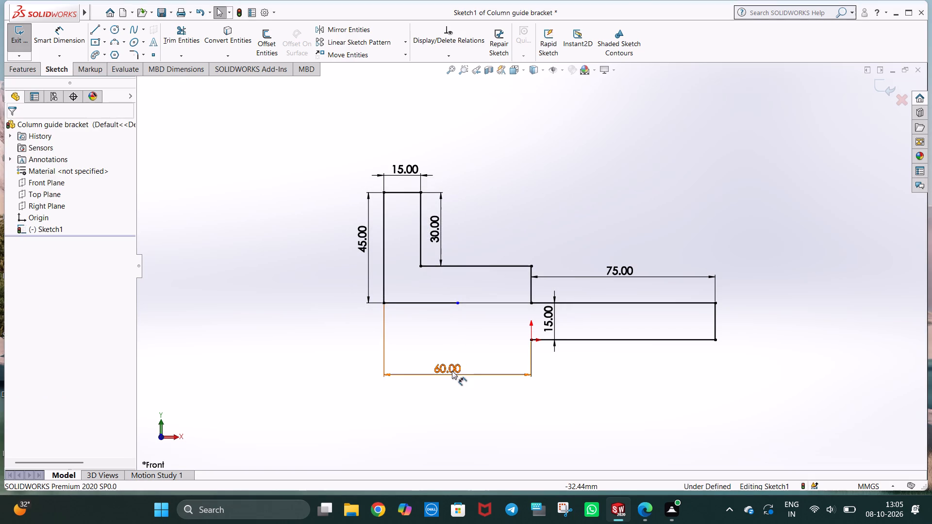
click(452, 370)
key(Delete)
click(529, 191)
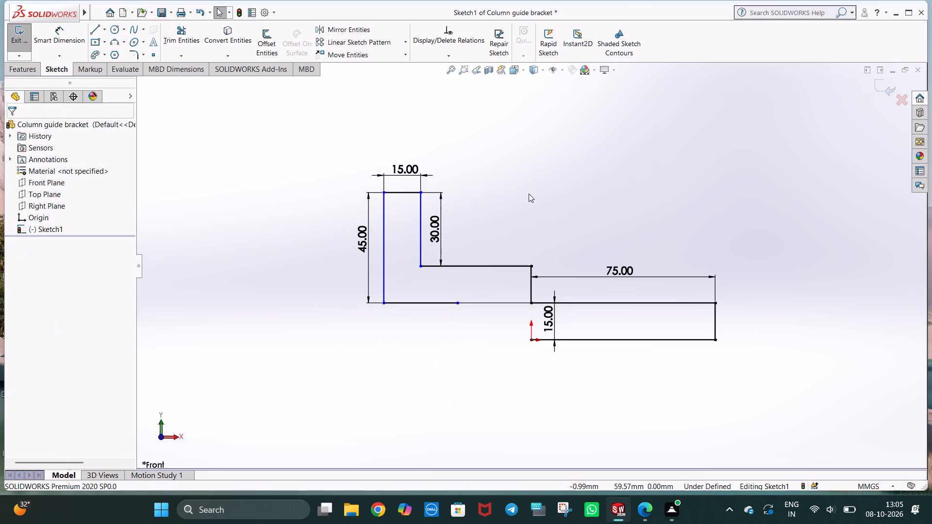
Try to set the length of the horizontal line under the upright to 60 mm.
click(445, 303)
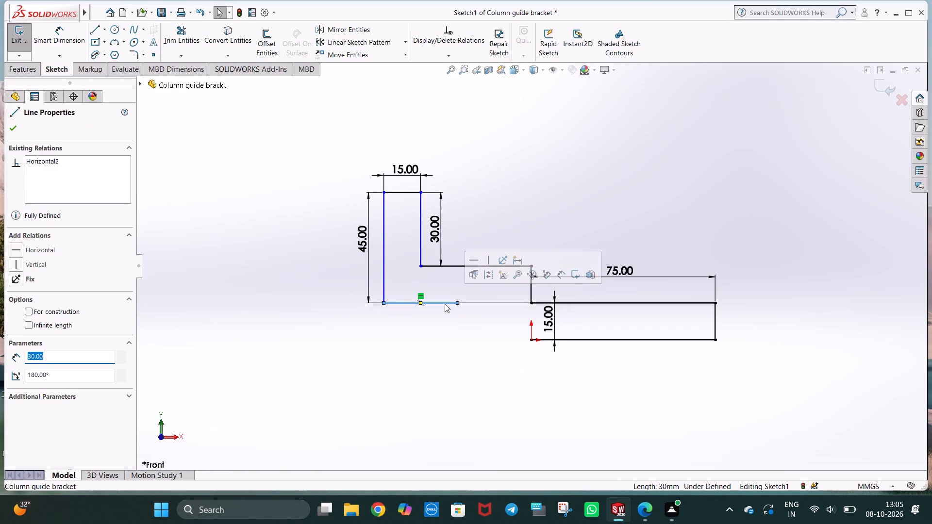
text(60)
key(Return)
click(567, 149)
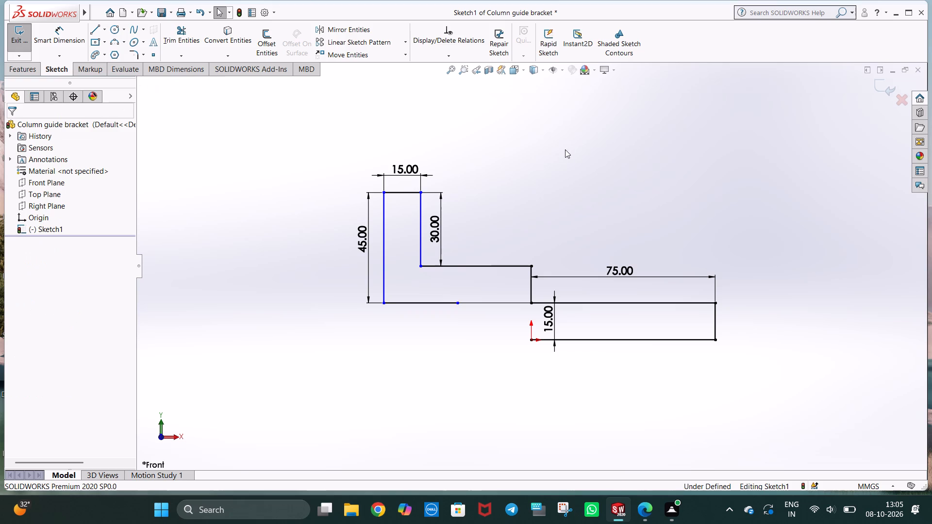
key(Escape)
Delete both 30 mm horizontal lines between the upright's lower end and the step corner.
click(478, 305)
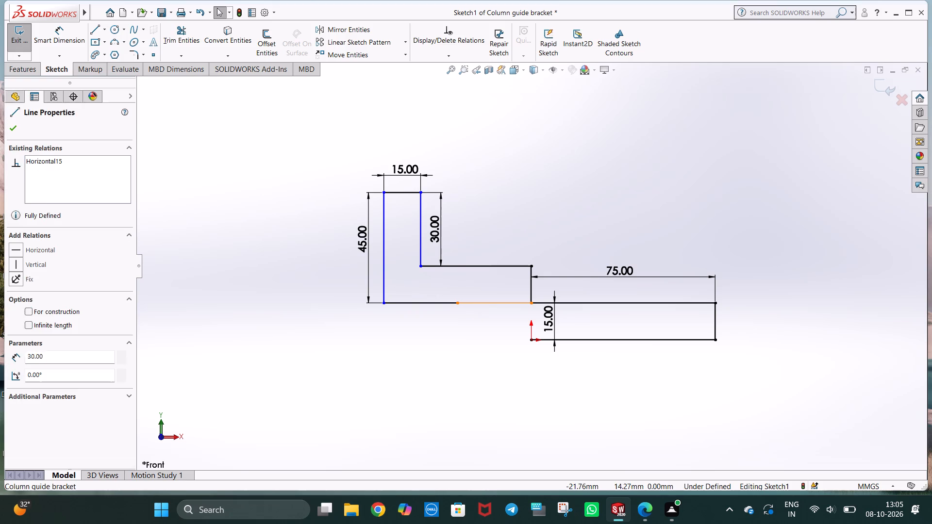
key(Delete)
click(433, 304)
key(Delete)
click(500, 197)
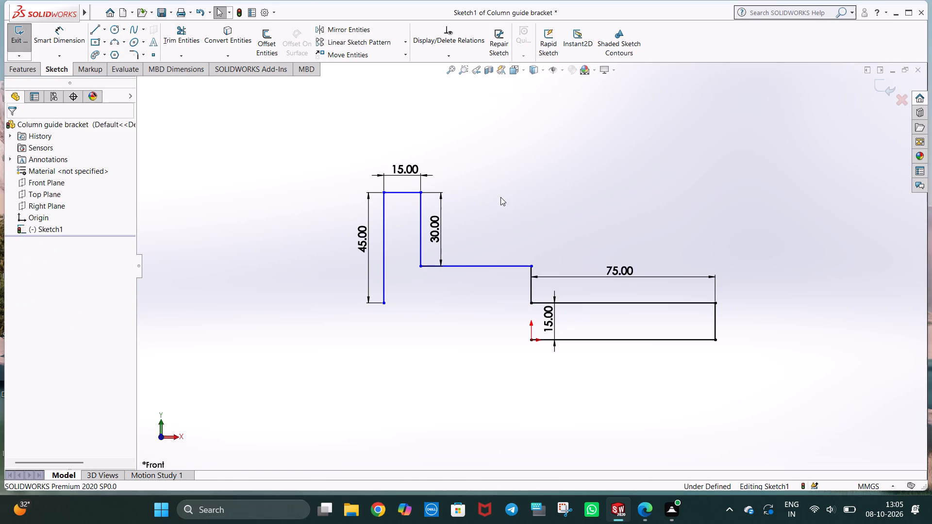
Draw a single 60 mm horizontal line from the upright's lower end to the step corner above the origin.
click(95, 31)
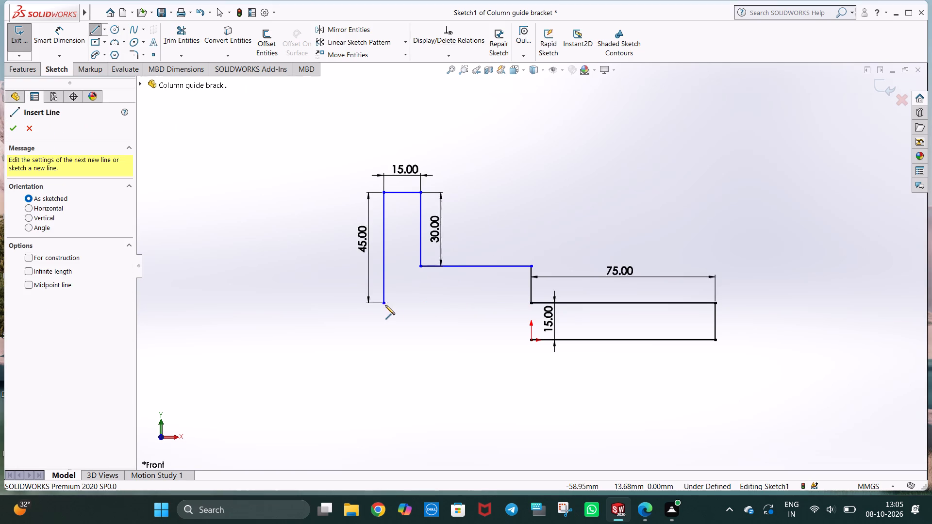
click(383, 303)
click(530, 303)
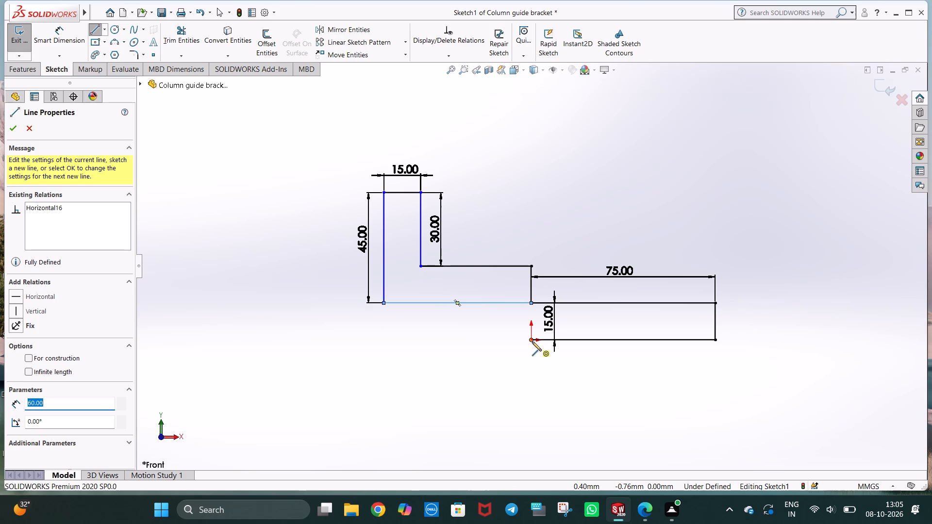
key(Escape)
click(540, 217)
Draw a 15 mm vertical line from the step corner down to the origin to close the base.
click(91, 30)
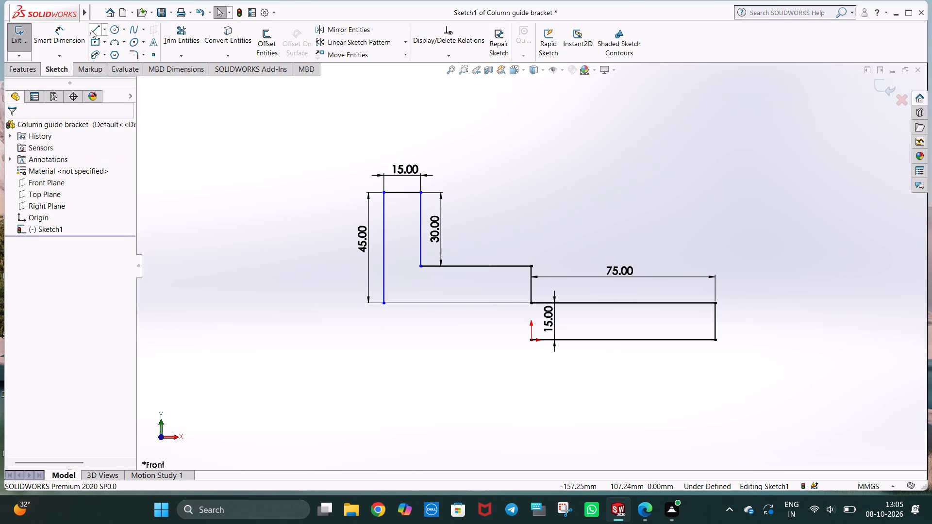
click(532, 303)
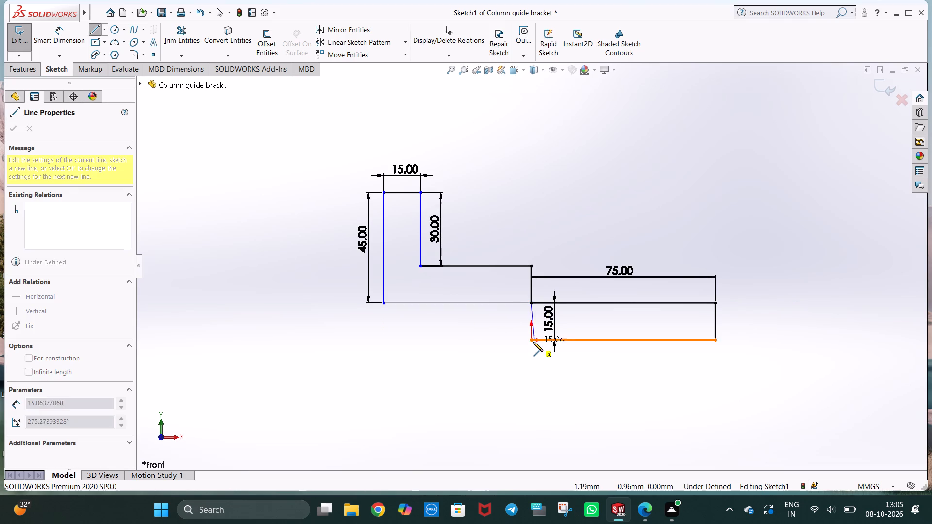
click(532, 342)
key(Escape)
key(Escape)
click(572, 227)
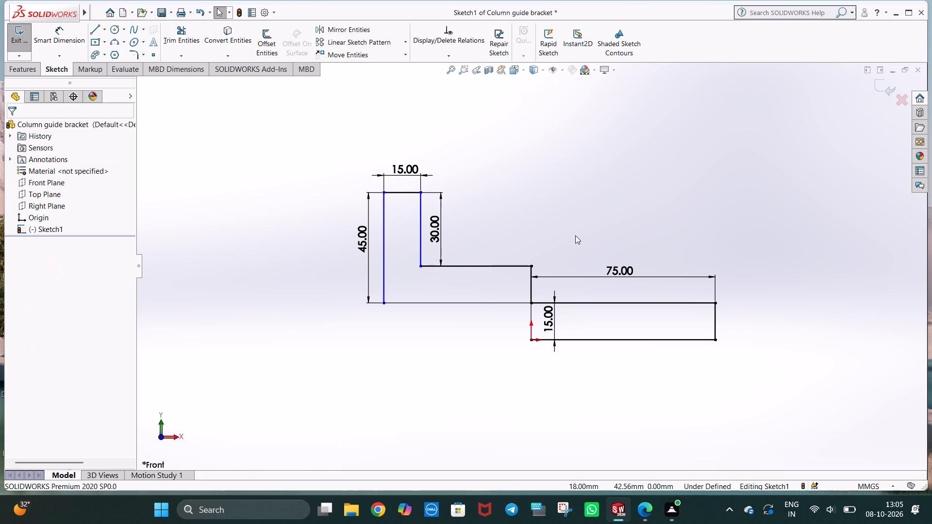
click(588, 218)
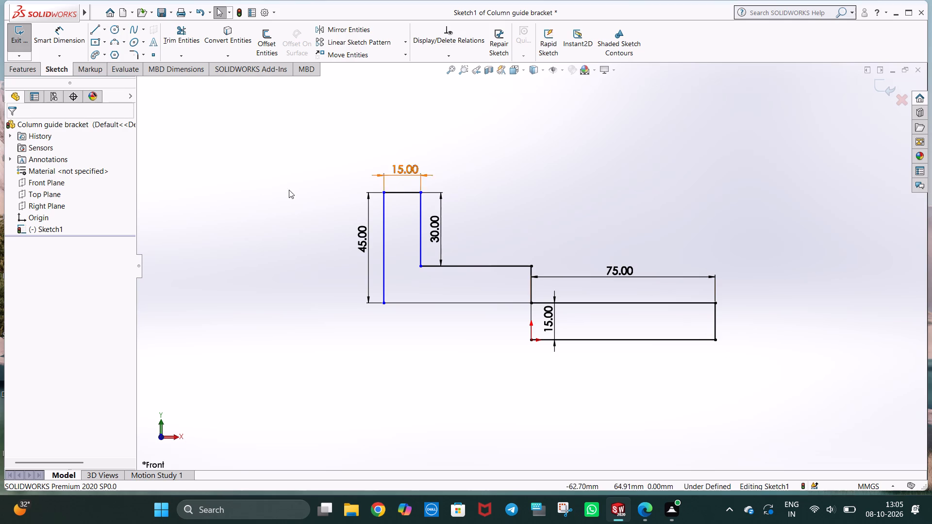
Dimension the horizontal distance from the upright's outer vertical line to the origin as 60 mm.
click(66, 45)
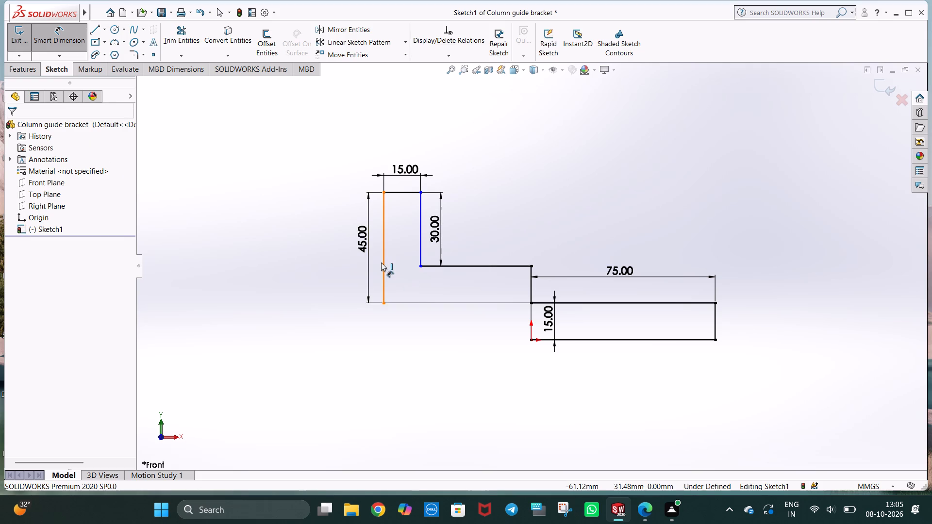
click(381, 262)
click(530, 340)
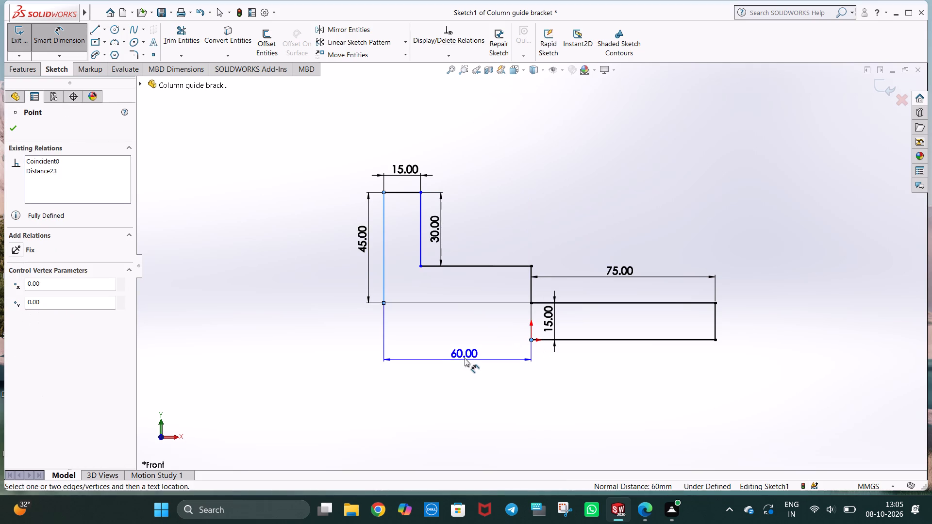
click(465, 358)
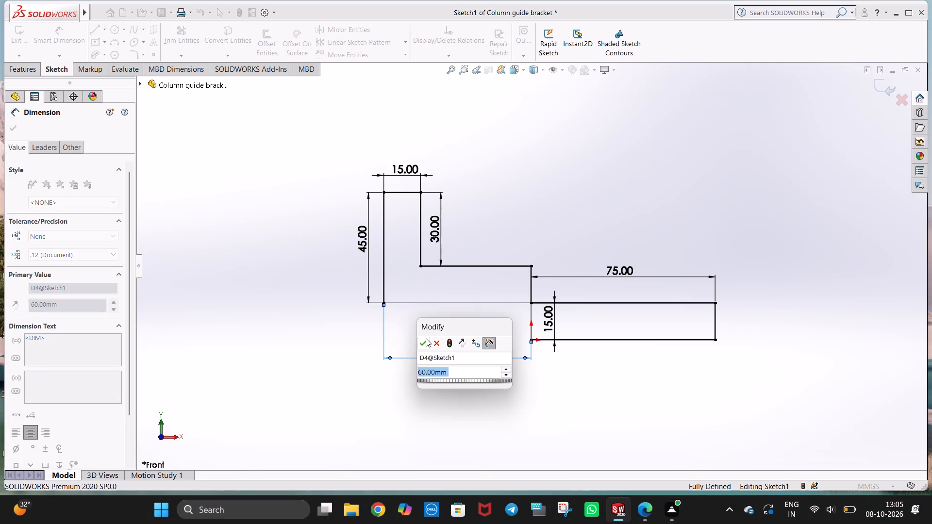
click(426, 338)
click(599, 171)
Save the part.
key(ctrl+s)
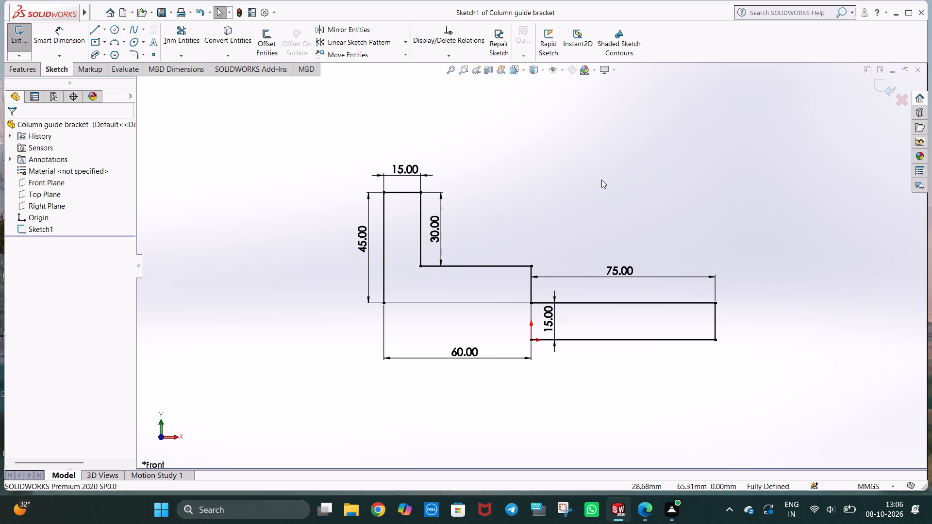
click(454, 233)
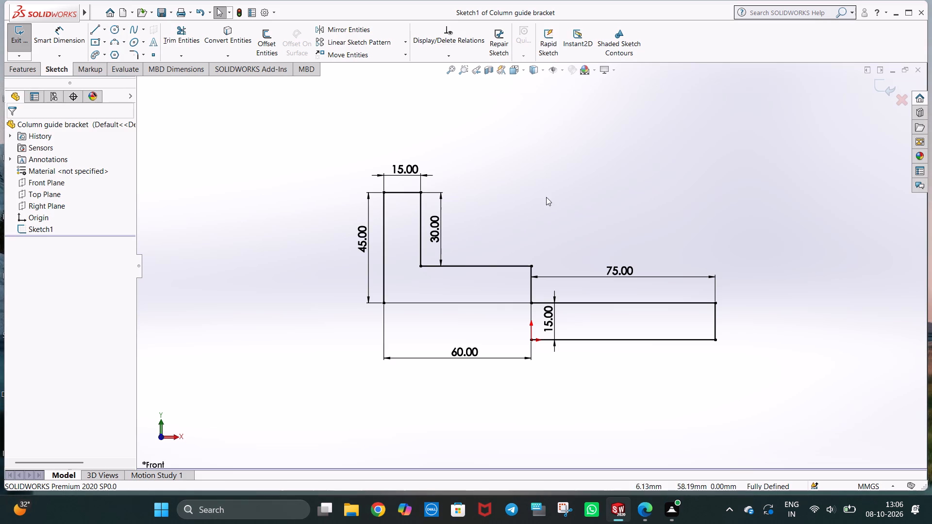
click(546, 197)
key(ctrl+s)
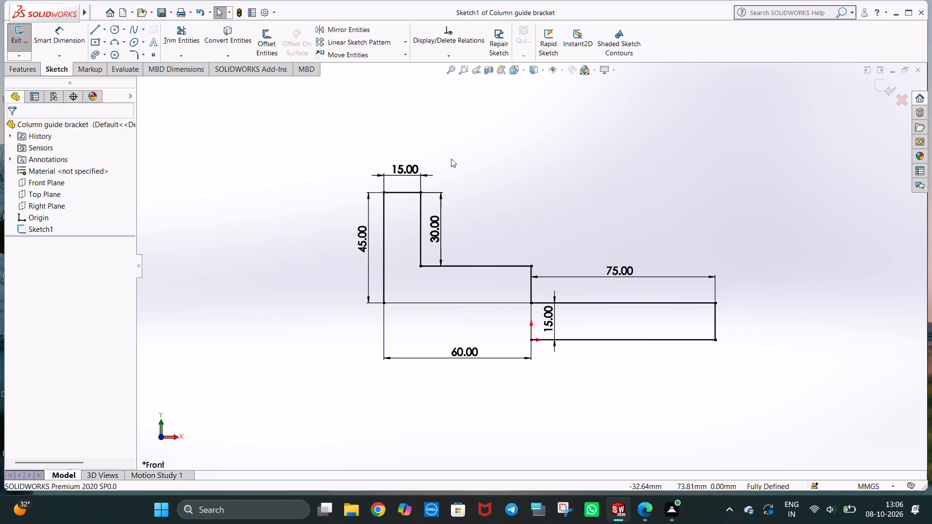
click(451, 159)
Extrude both closed regions of the stepped profile 60 mm using the Mid Plane end condition.
click(34, 65)
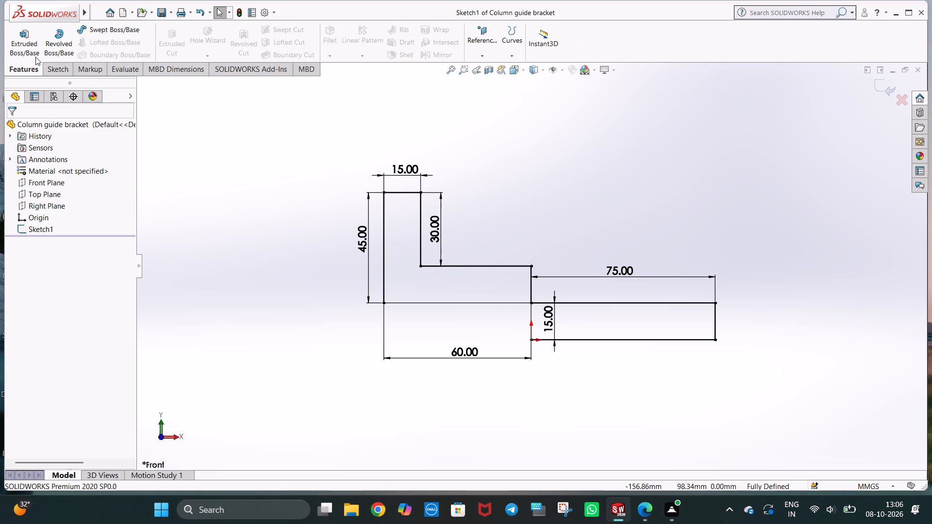
click(31, 47)
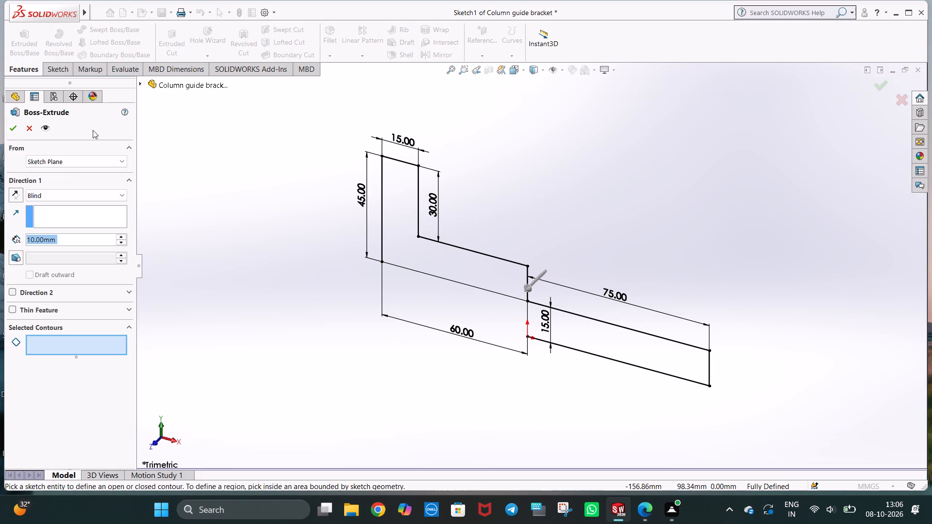
click(57, 198)
click(56, 245)
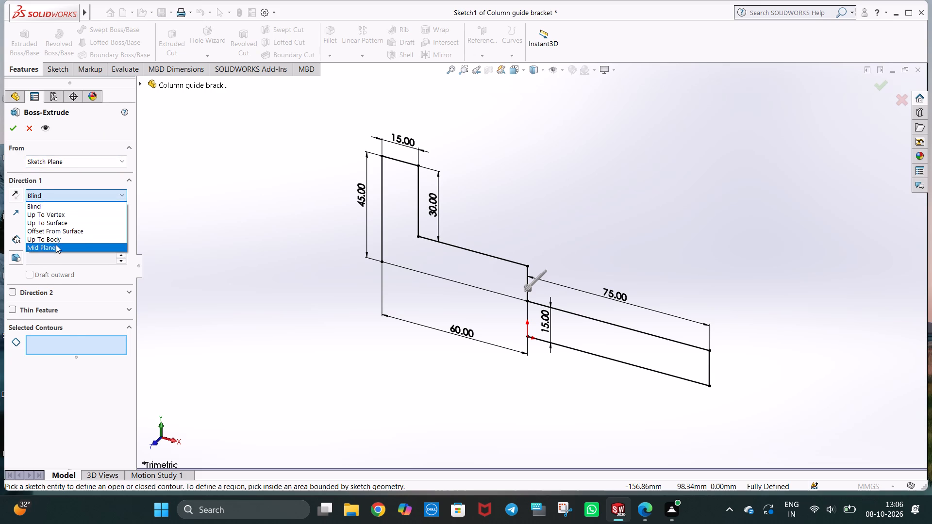
click(387, 204)
click(589, 327)
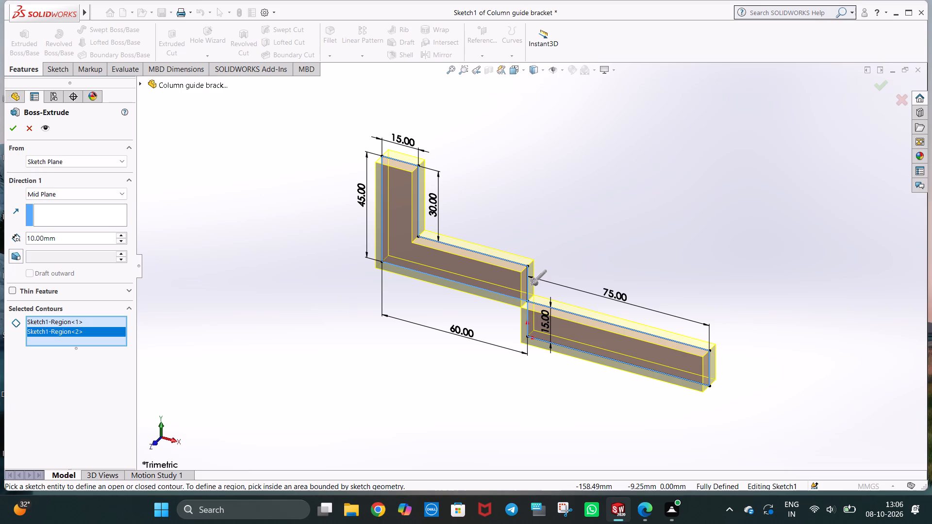
click(30, 236)
key(BackSpace)
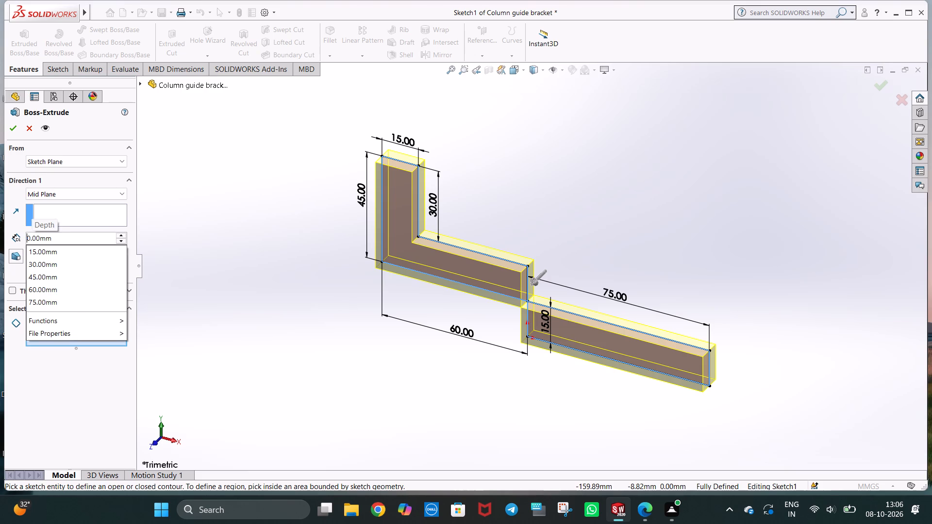
key(6)
click(233, 173)
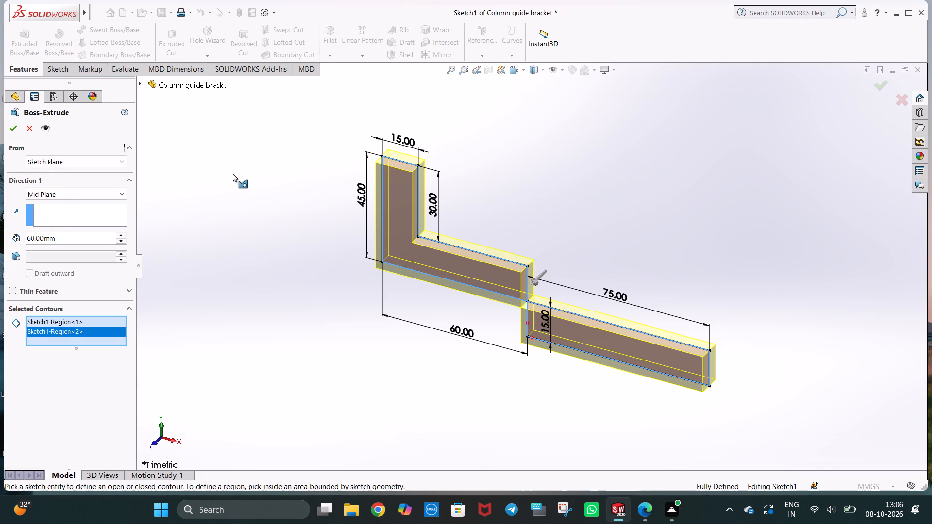
click(15, 126)
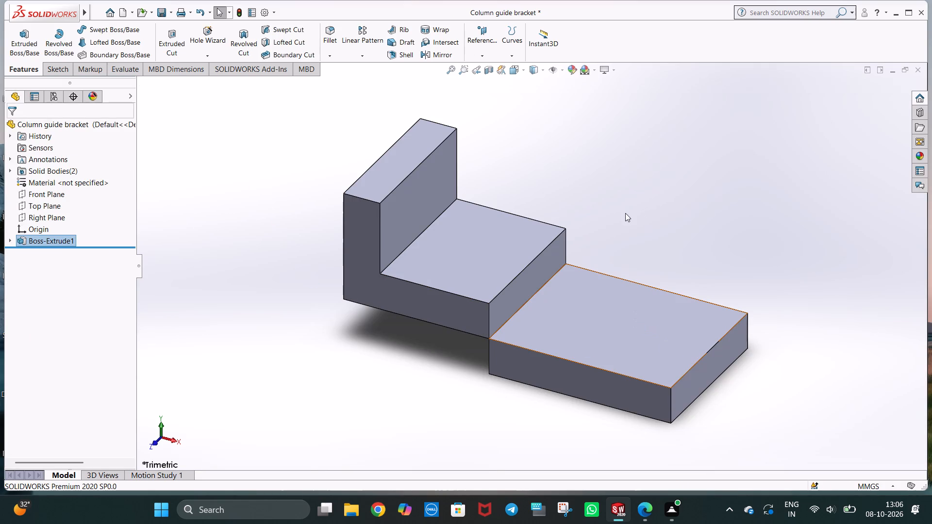
Start a sketch on the Top Plane and draw a circle of radius 30 mm centred on the origin.
key(ctrl+1)
click(649, 211)
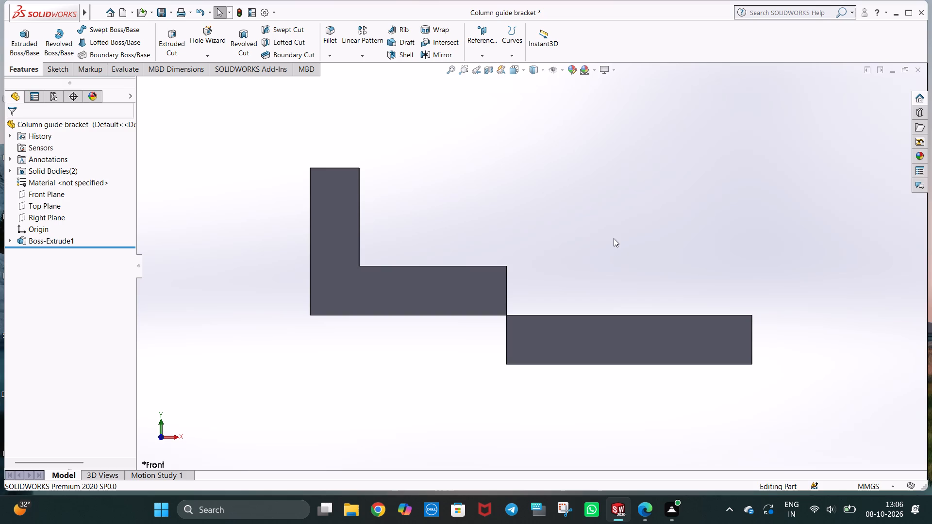
key(ctrl+5)
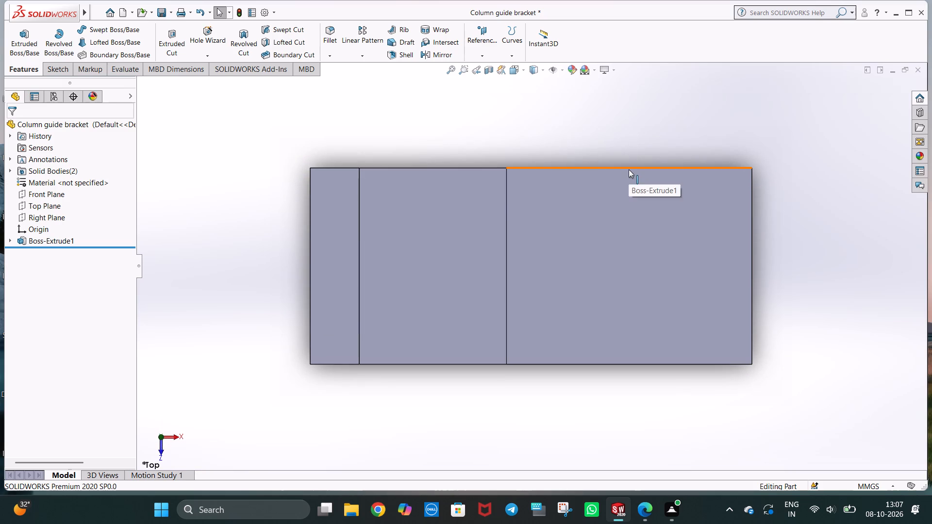
click(54, 68)
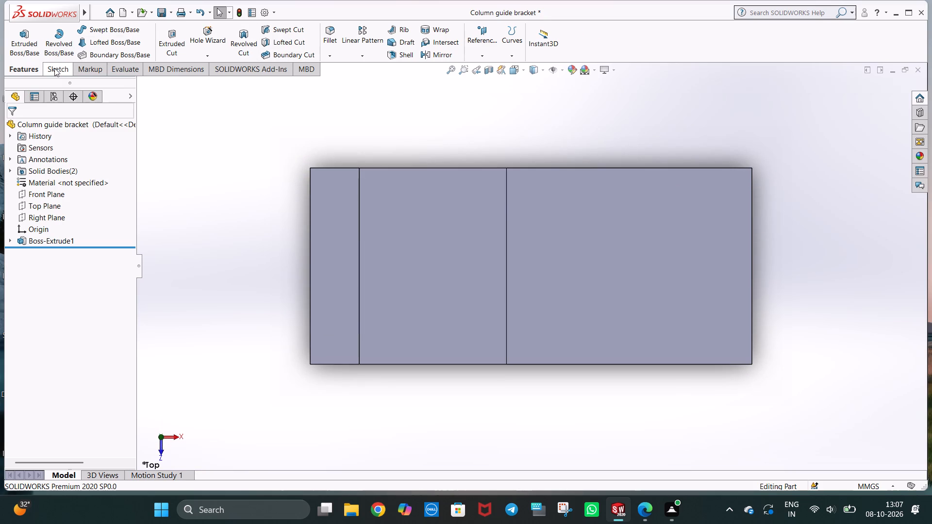
click(49, 206)
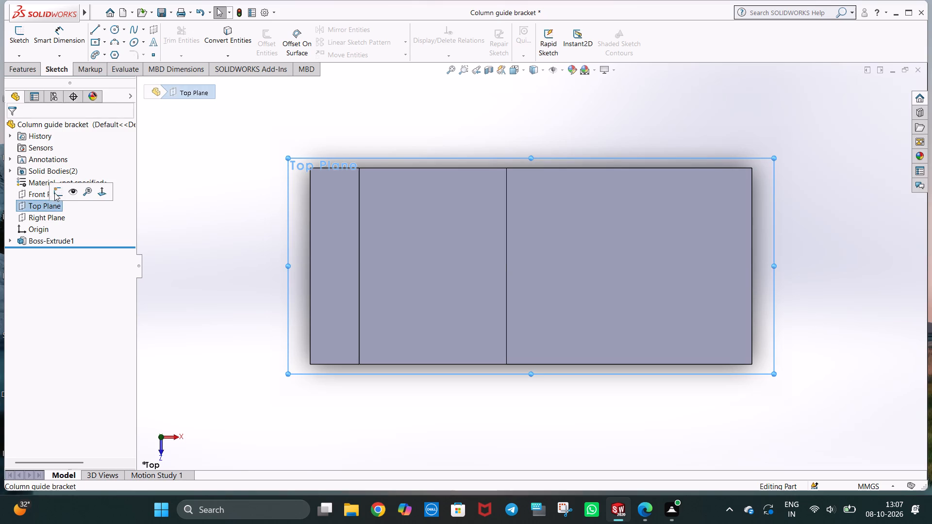
click(54, 193)
click(114, 27)
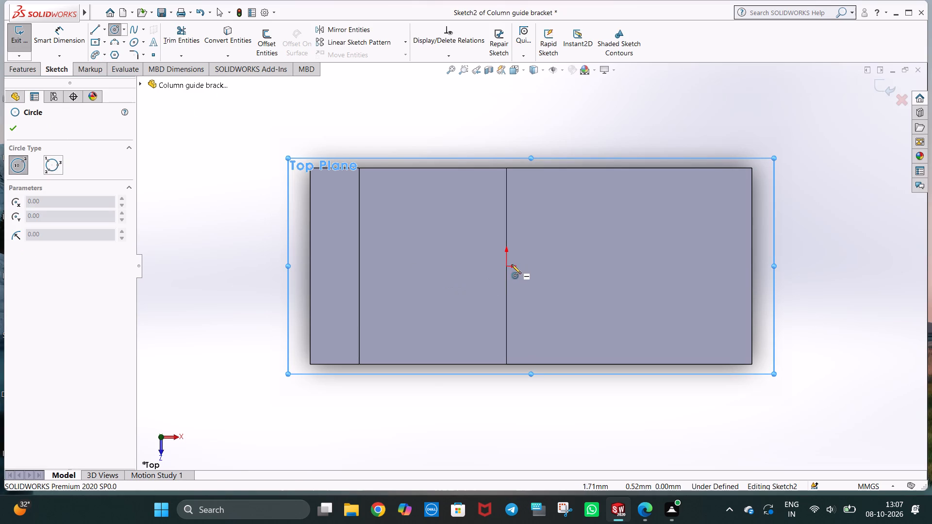
click(507, 267)
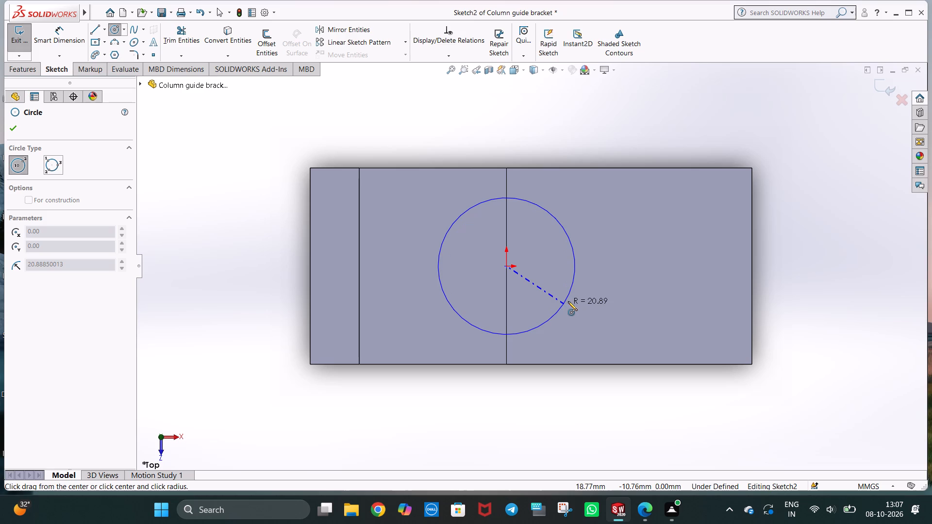
click(568, 301)
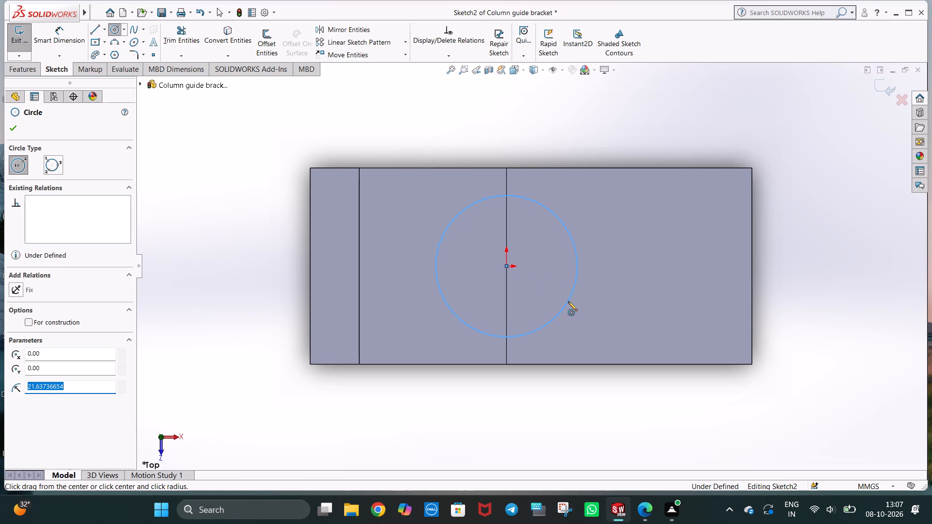
text(30)
key(Return)
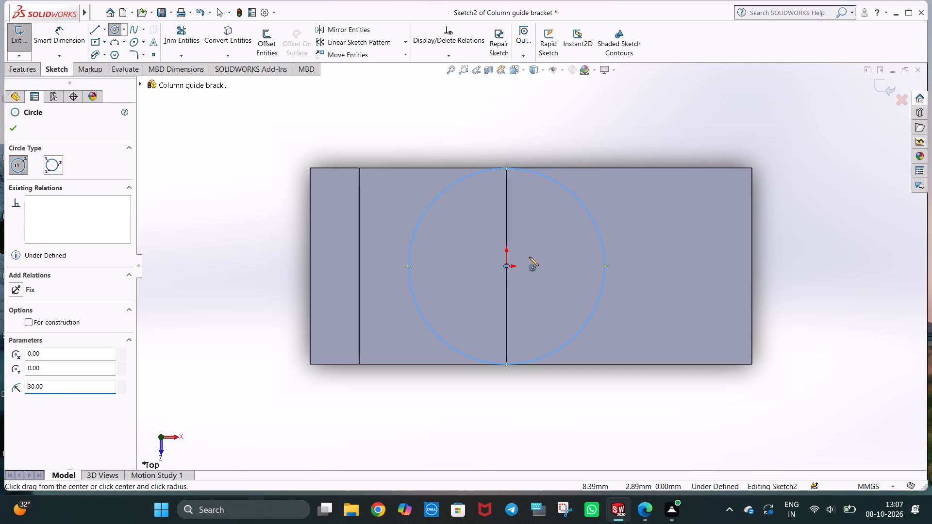
Draw a concentric circle of radius 20 mm centred on the origin.
click(505, 266)
click(542, 313)
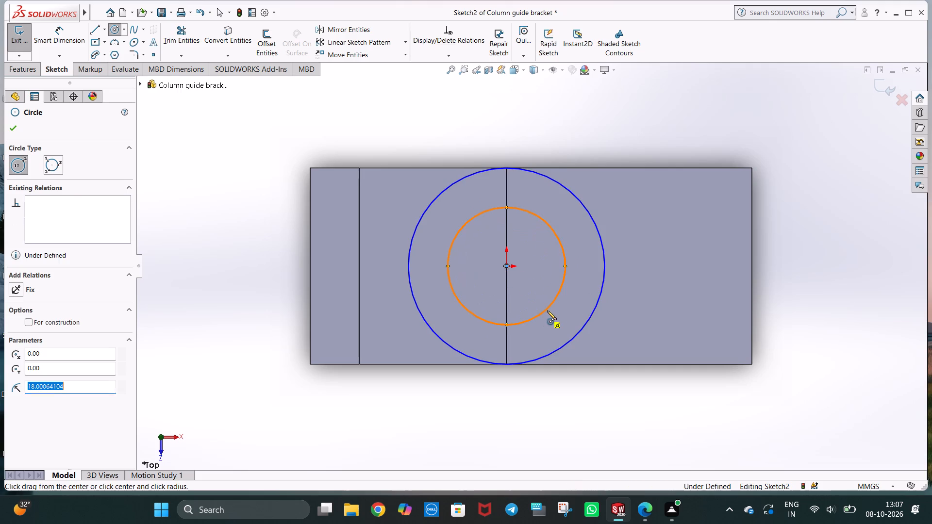
text(20)
key(Return)
key(Escape)
key(Escape)
click(625, 145)
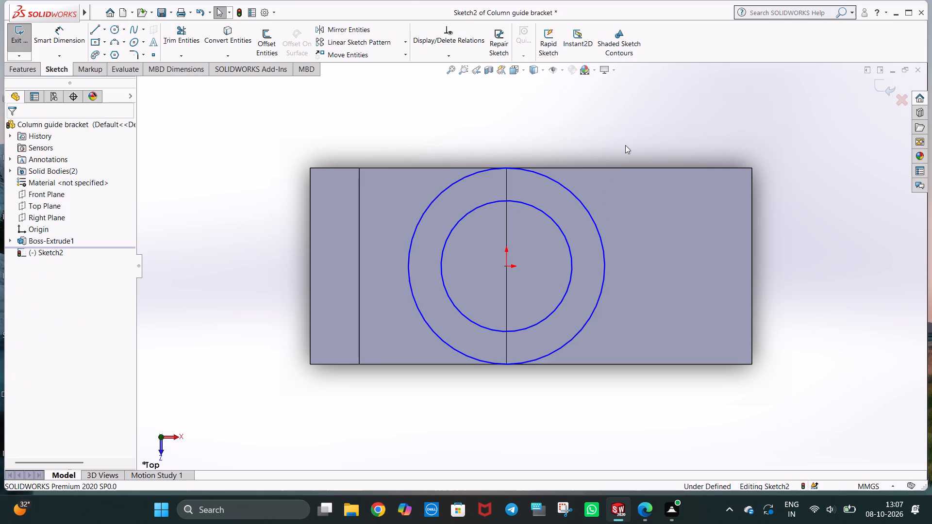
Dimension the outer circle's diameter as 60 mm and the inner circle's diameter as 40 mm.
scroll(623, 145, up, 1)
click(61, 31)
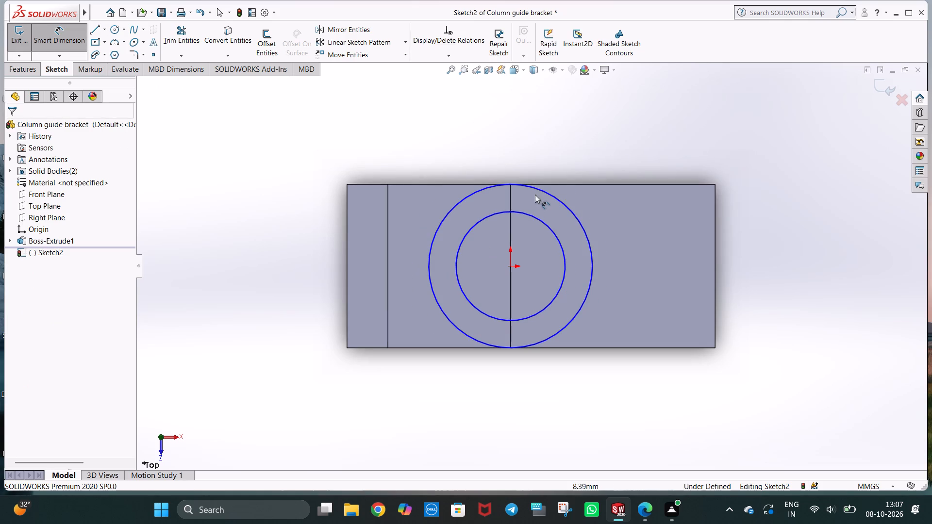
click(551, 196)
click(615, 253)
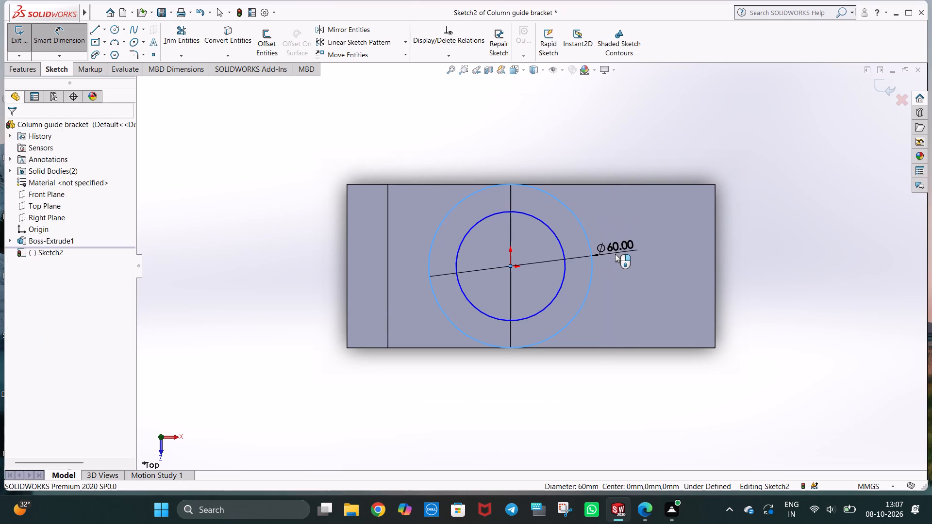
click(574, 238)
click(578, 157)
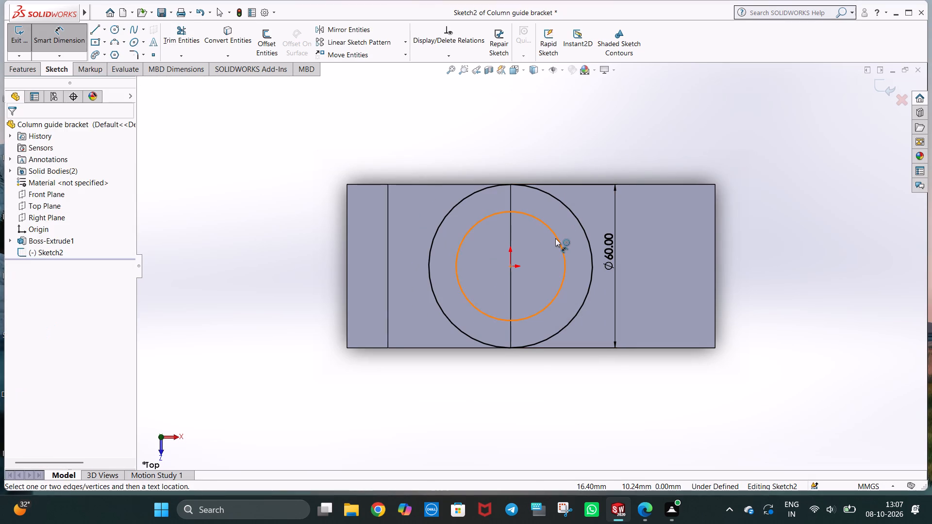
click(555, 238)
click(582, 268)
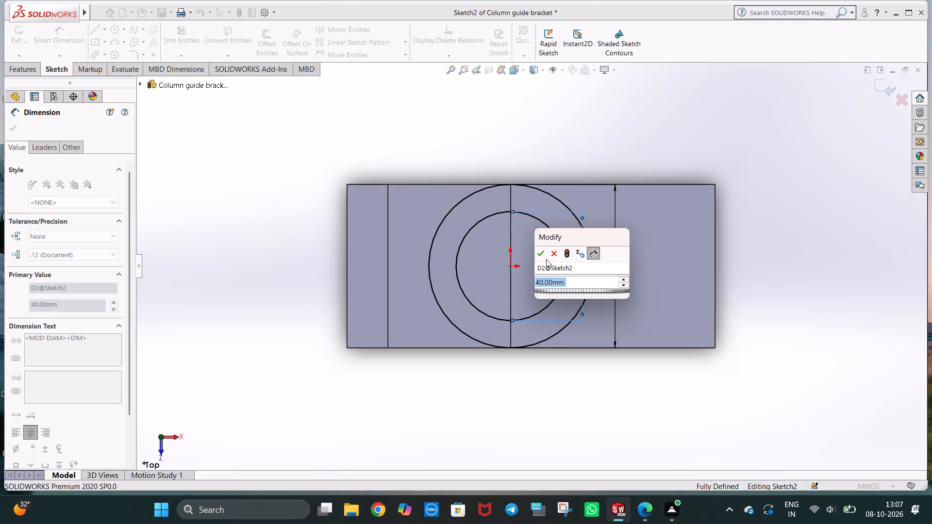
click(542, 255)
click(558, 163)
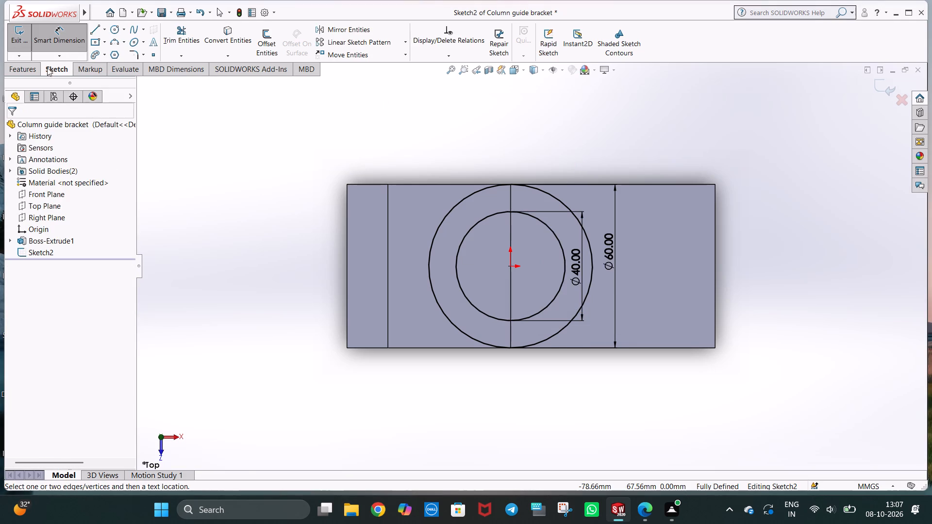
key(Escape)
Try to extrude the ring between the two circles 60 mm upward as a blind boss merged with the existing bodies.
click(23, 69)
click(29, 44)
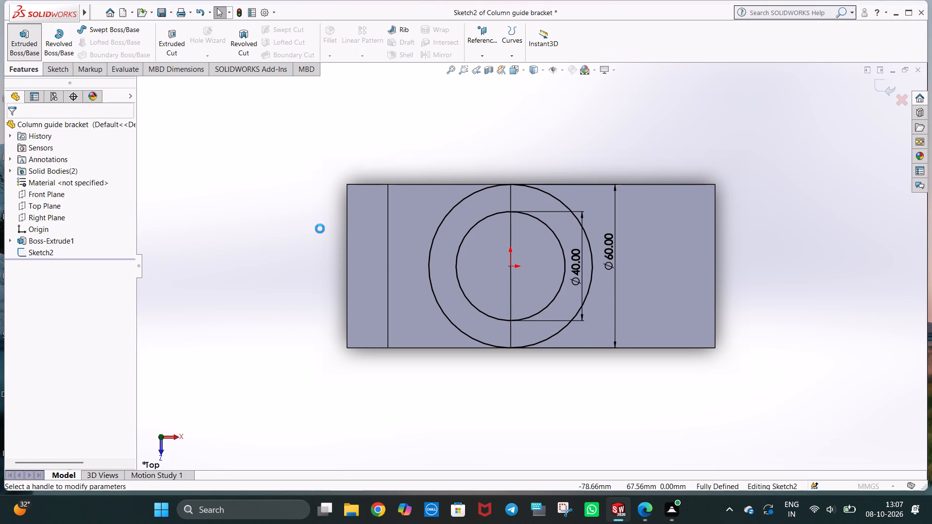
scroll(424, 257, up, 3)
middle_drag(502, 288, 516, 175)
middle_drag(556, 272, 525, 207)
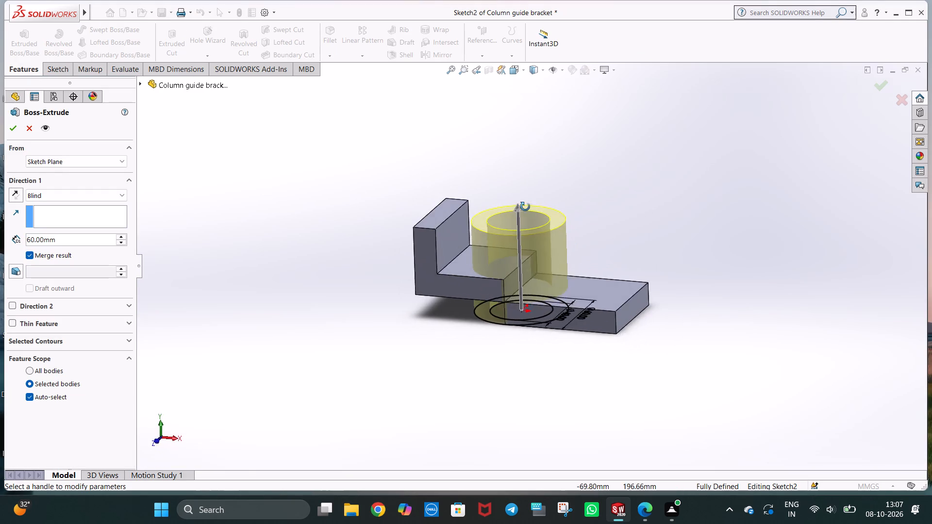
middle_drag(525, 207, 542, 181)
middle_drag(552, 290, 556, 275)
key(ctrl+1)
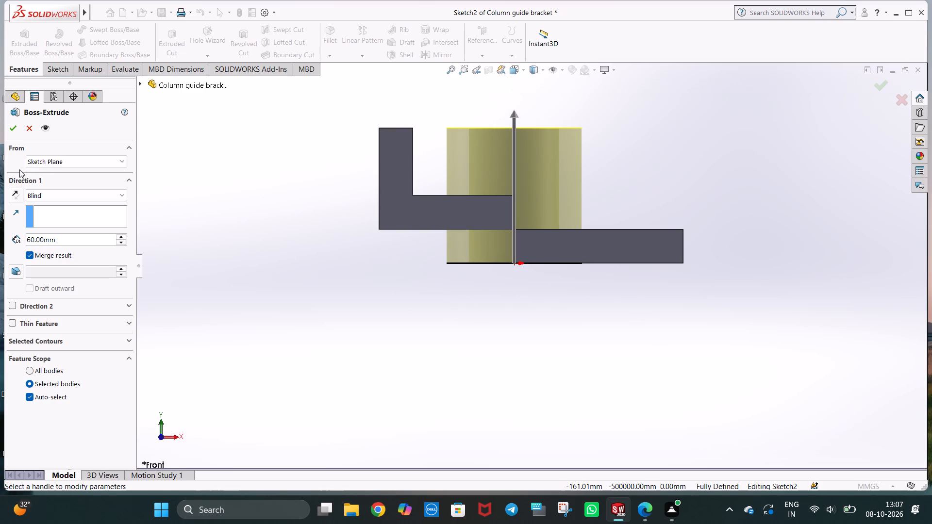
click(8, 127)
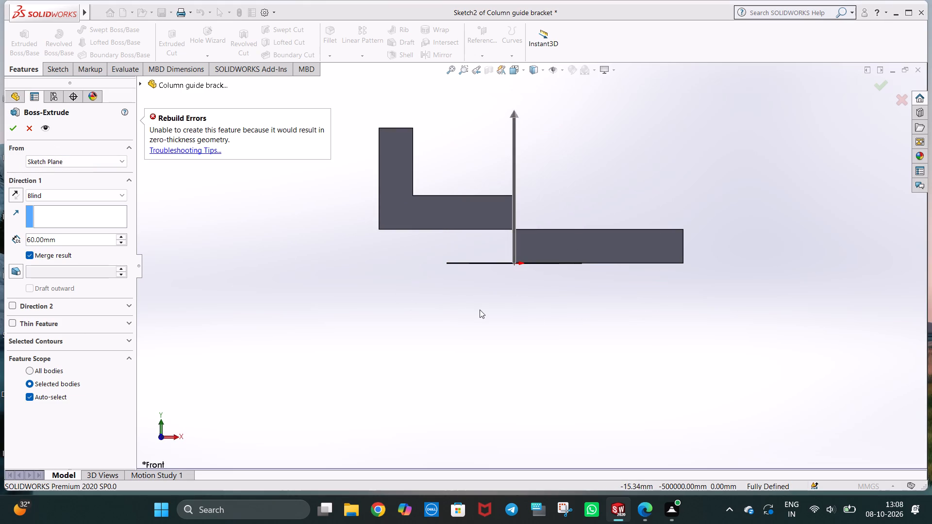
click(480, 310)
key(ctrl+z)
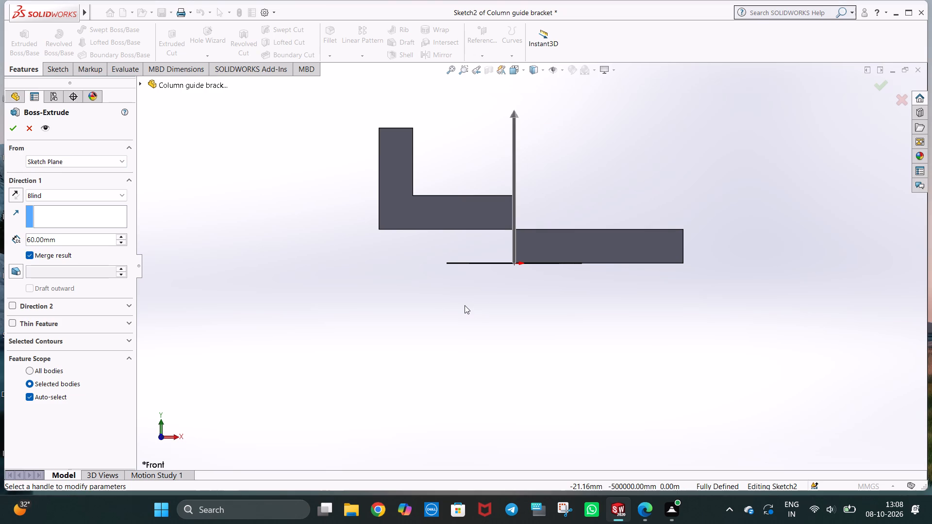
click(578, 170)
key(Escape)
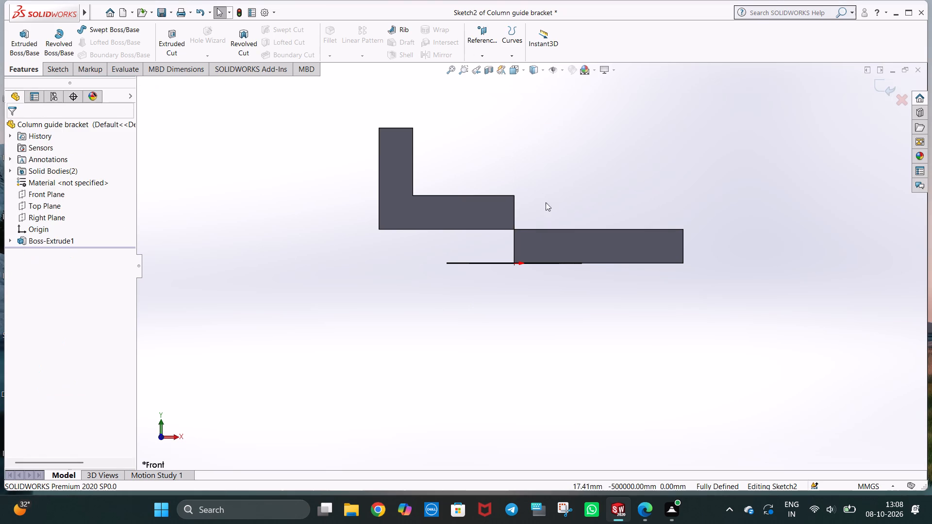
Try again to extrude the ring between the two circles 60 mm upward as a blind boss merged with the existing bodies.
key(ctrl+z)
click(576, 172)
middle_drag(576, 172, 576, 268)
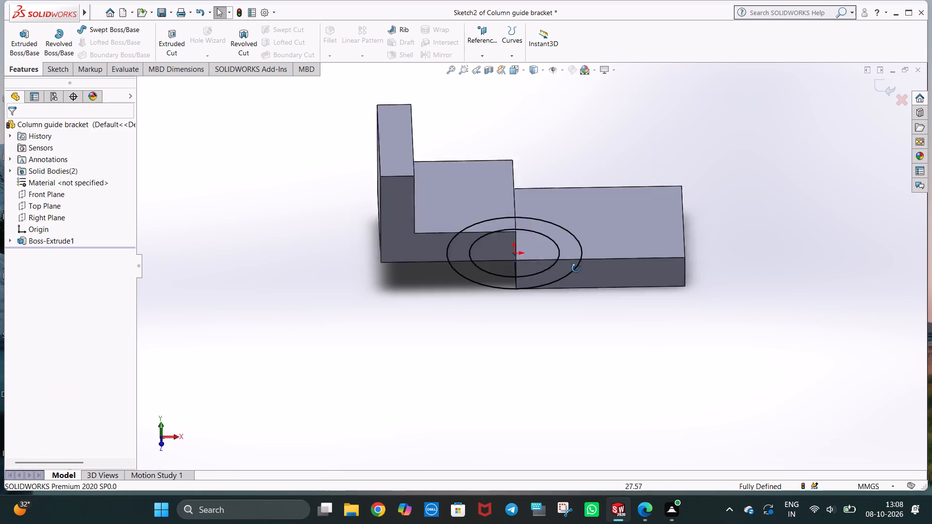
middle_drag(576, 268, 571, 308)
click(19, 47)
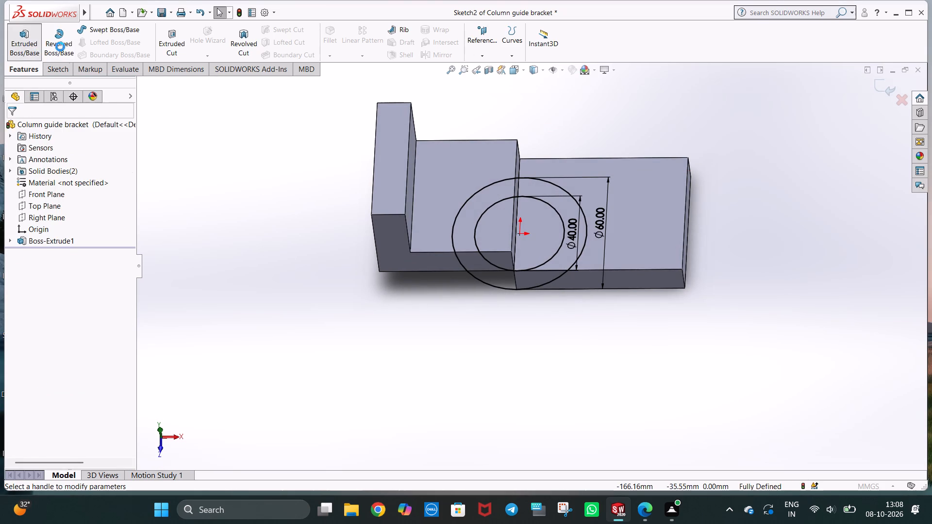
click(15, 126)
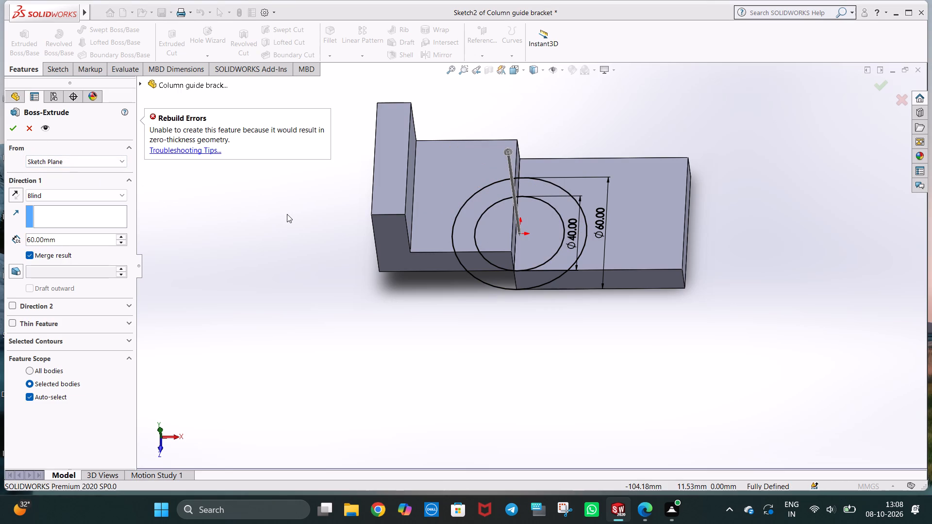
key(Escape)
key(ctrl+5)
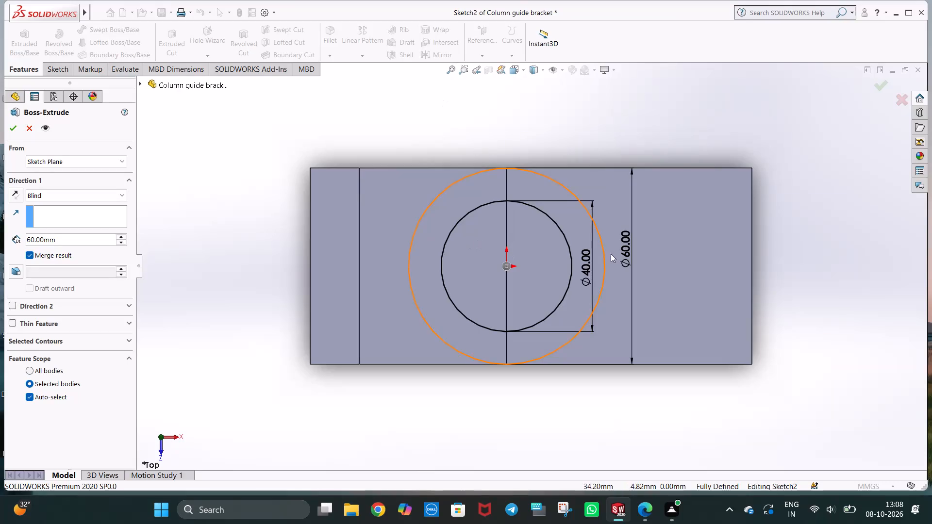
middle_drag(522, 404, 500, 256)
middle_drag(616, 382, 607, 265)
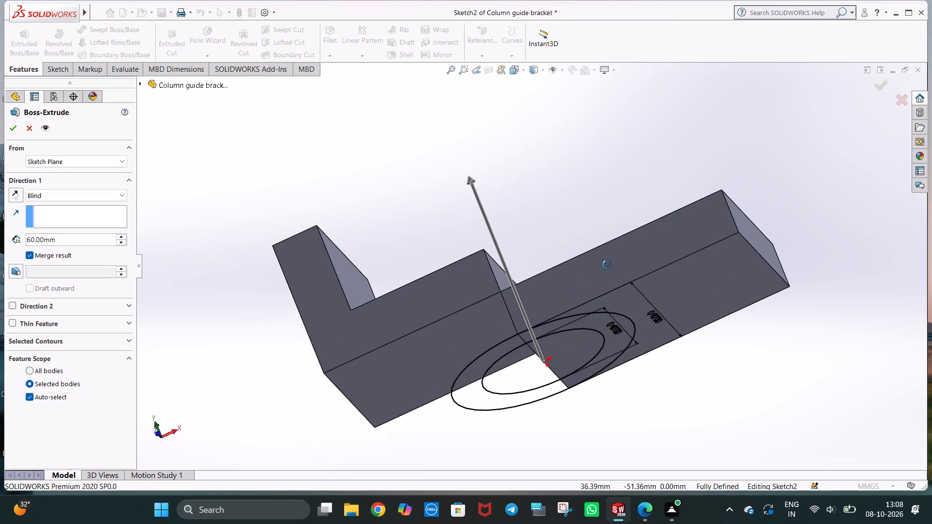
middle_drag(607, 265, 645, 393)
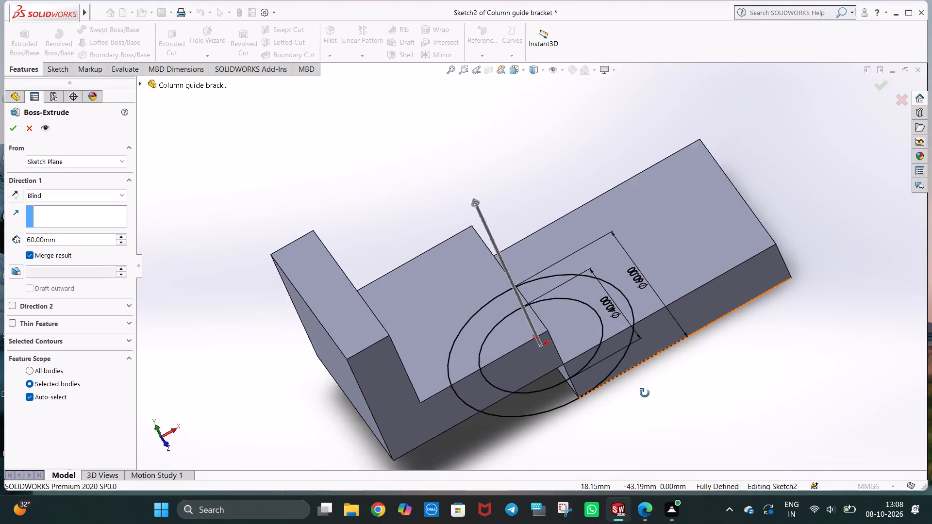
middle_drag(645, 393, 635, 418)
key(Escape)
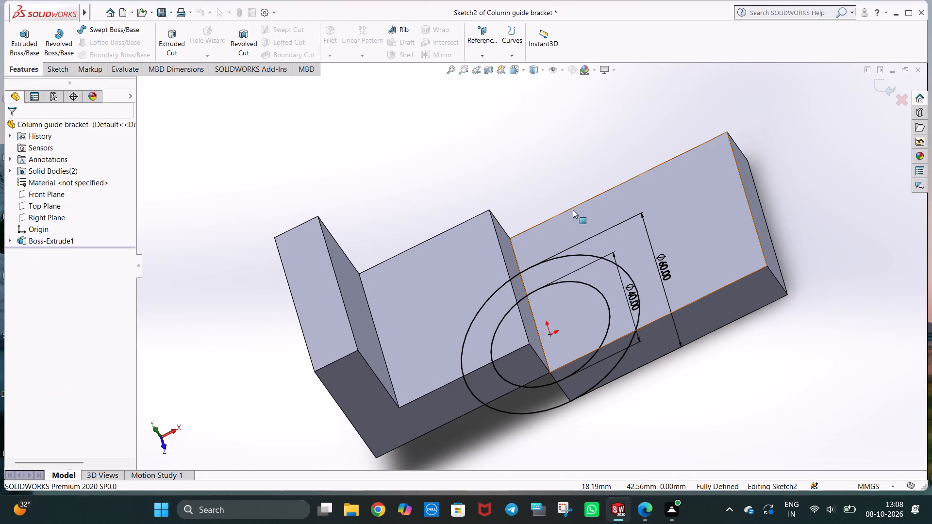
Delete the outer 60 mm circle from the sketch, along with its diameter dimension.
key(ctrl+5)
click(550, 134)
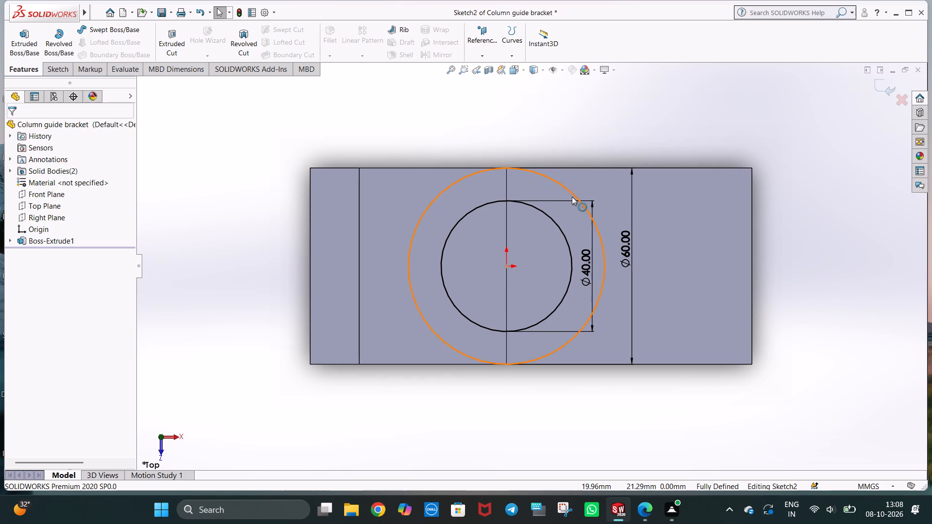
click(572, 191)
key(Delete)
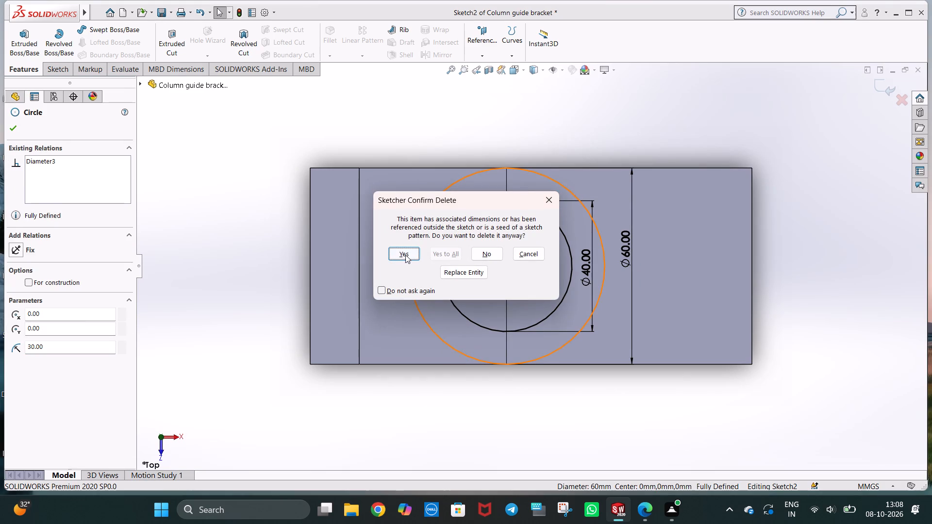
click(405, 255)
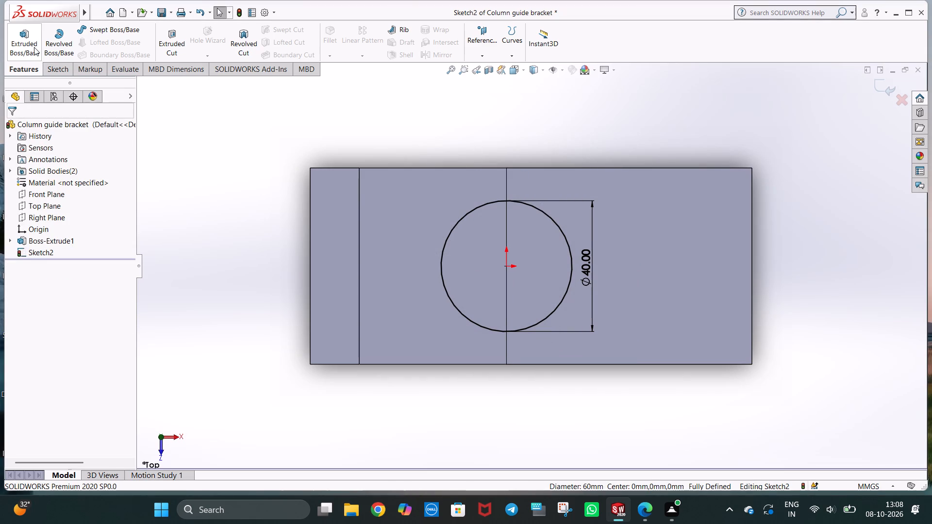
Cut-extrude the 40 mm circle upward through the bracket bodies with a 60 mm blind depth.
click(166, 45)
scroll(497, 335, up, 2)
middle_drag(519, 320, 511, 235)
middle_drag(540, 300, 532, 249)
click(20, 191)
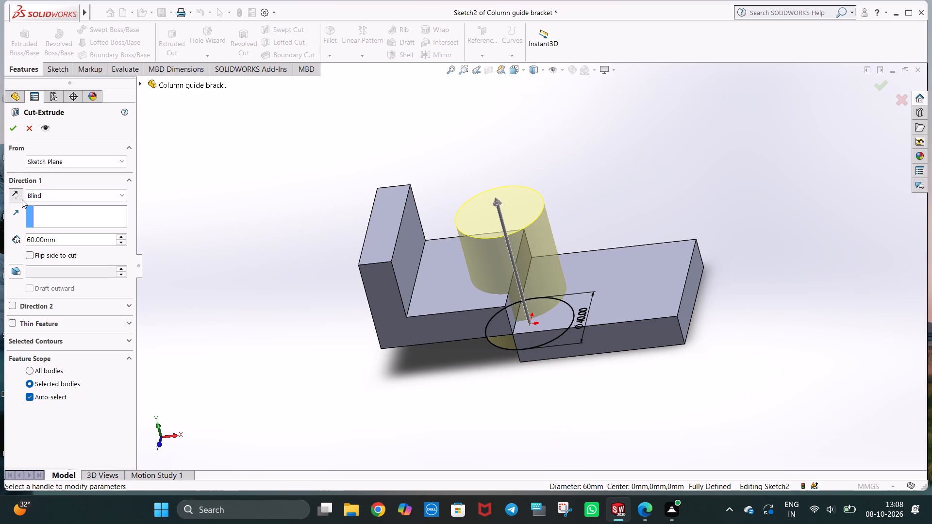
middle_drag(207, 187, 245, 304)
click(17, 129)
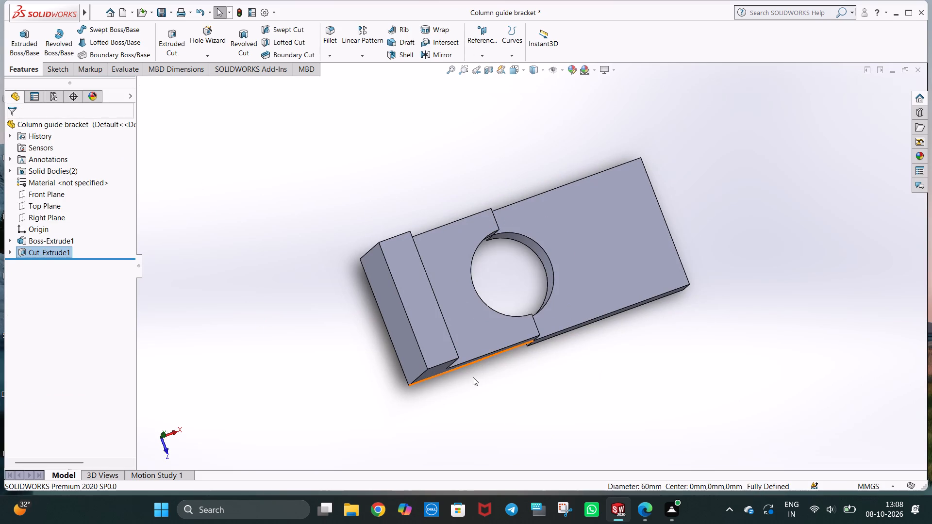
Start a new sketch on the Top Plane and draw a circle centred on the origin matching the hole's edge, radius 20 mm.
middle_drag(473, 377, 434, 328)
key(ctrl+1)
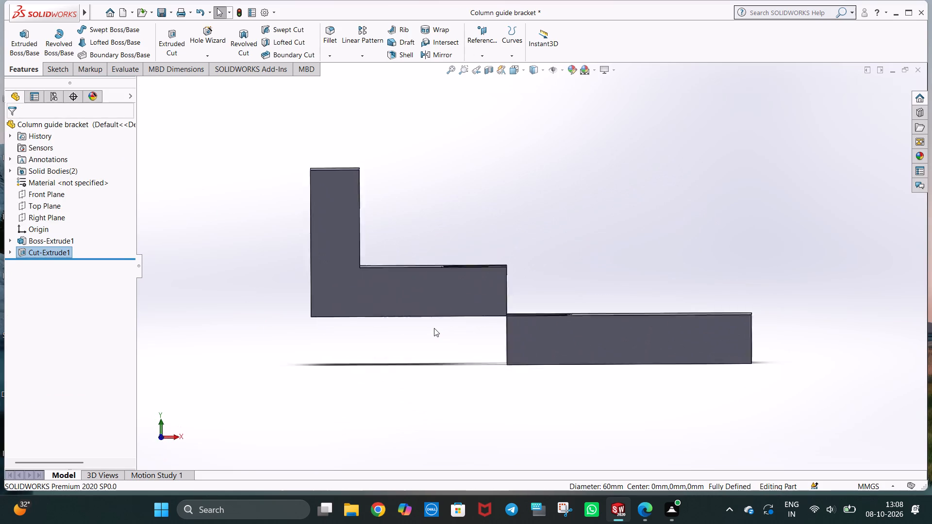
key(ctrl+5)
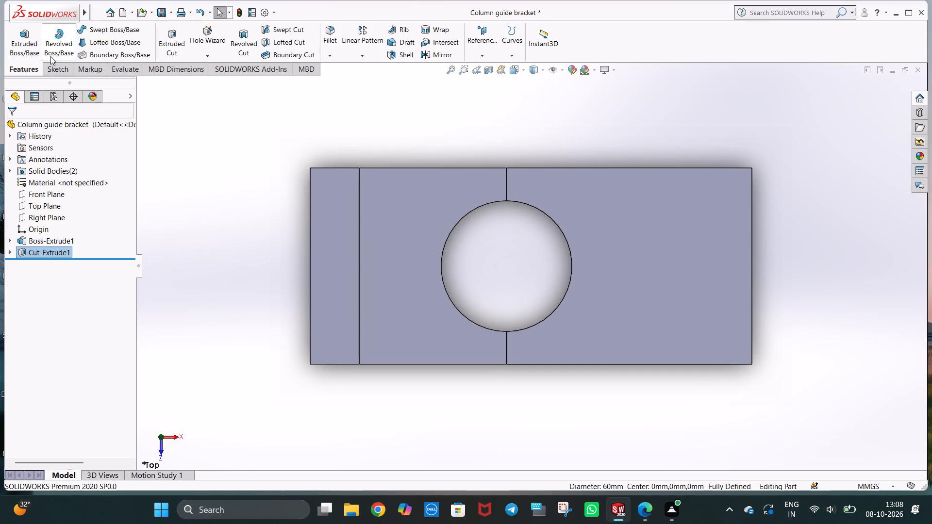
click(56, 67)
click(112, 31)
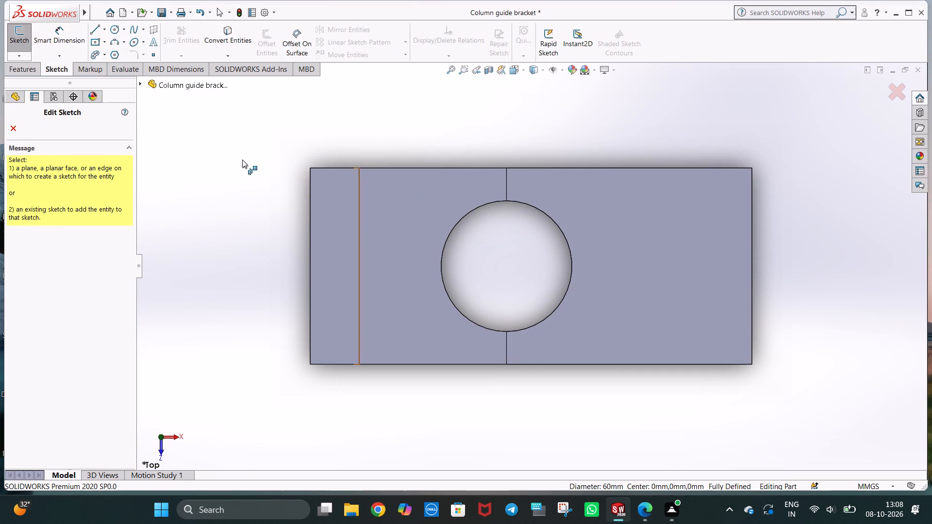
key(Escape)
key(Escape)
click(48, 207)
click(54, 193)
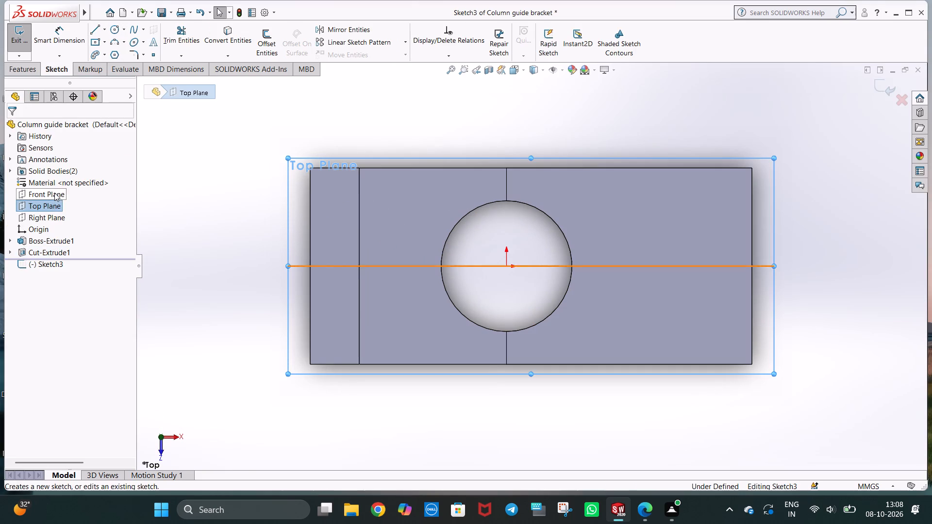
click(116, 34)
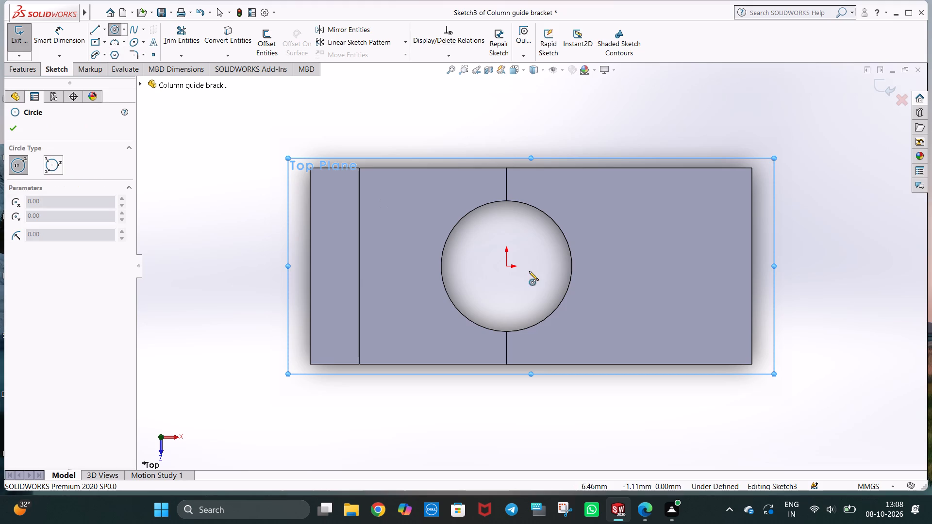
click(506, 264)
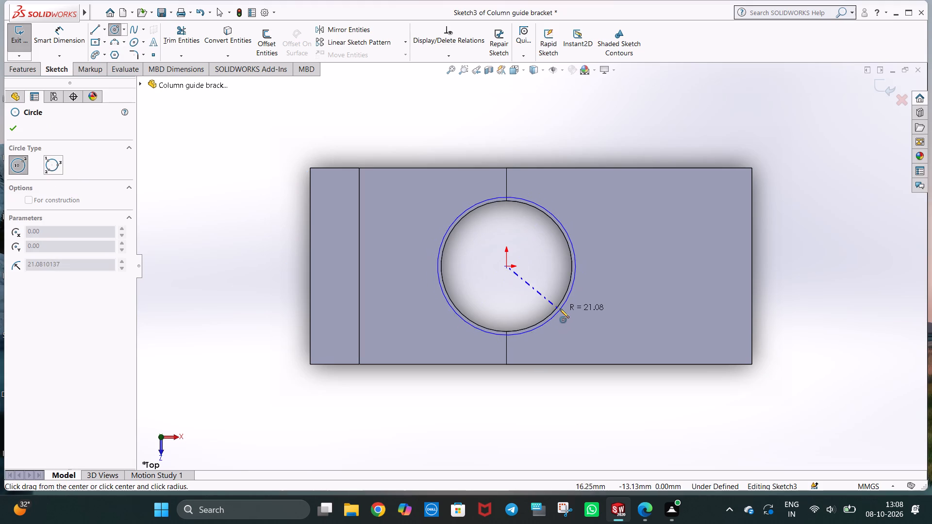
click(558, 306)
Draw a concentric circle of radius 30 mm centred on the origin.
click(506, 266)
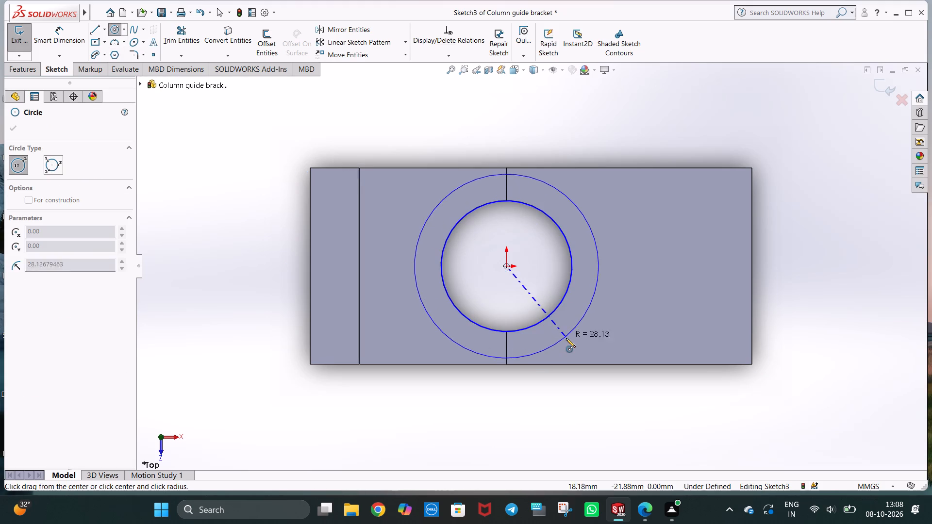
click(566, 338)
text(30)
key(Return)
key(Escape)
key(Escape)
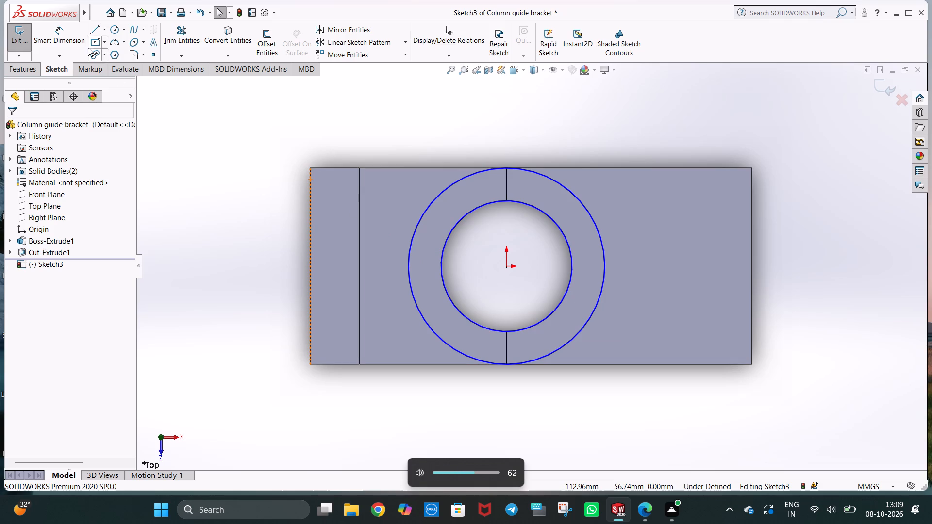
Dimension the inner circle's diameter as 40 mm and the outer circle's diameter as 60 mm.
click(66, 43)
click(538, 208)
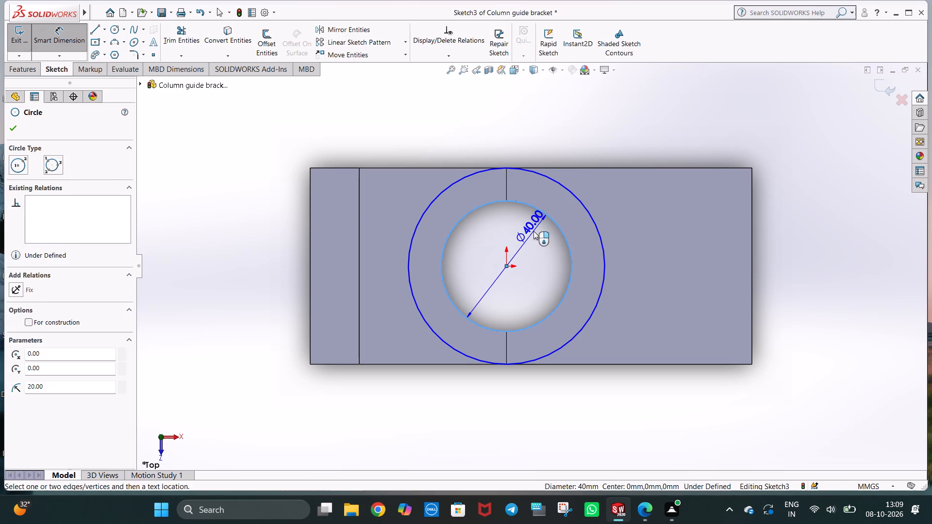
click(533, 231)
click(492, 214)
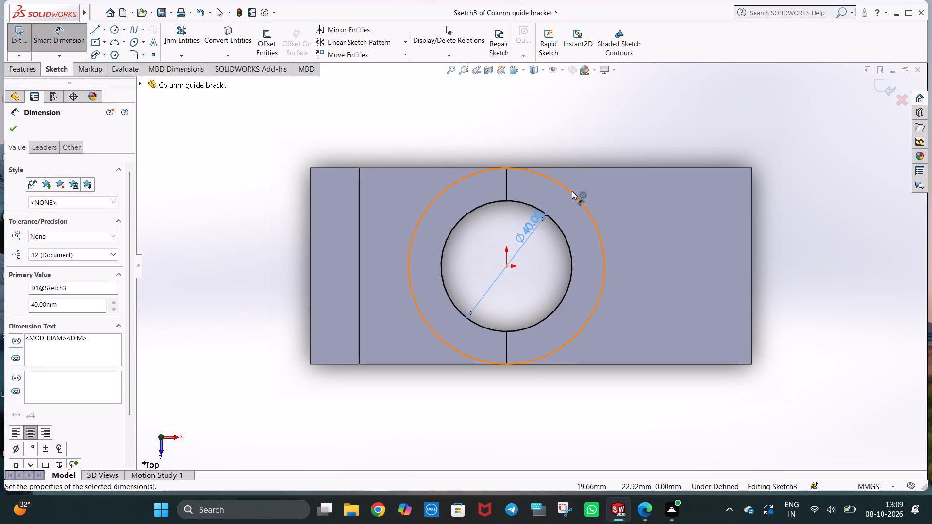
click(572, 191)
click(628, 232)
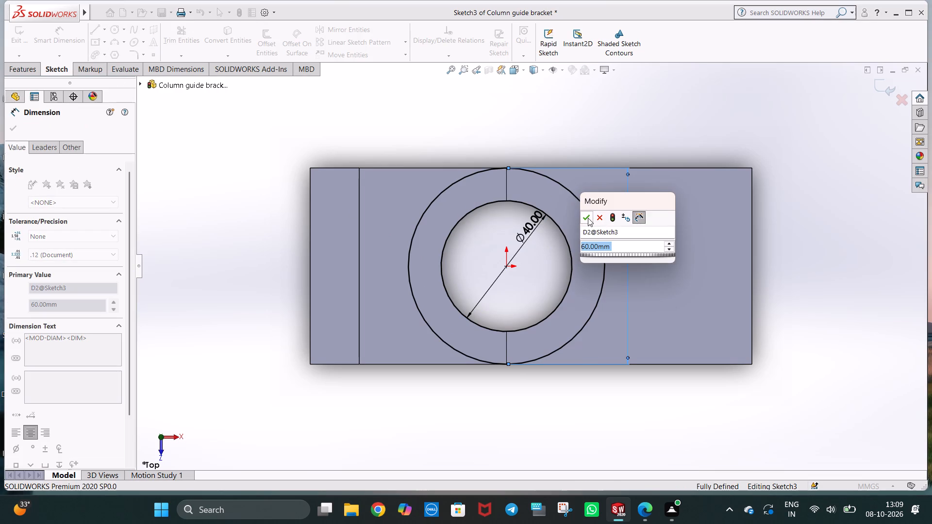
click(588, 218)
click(588, 483)
click(569, 430)
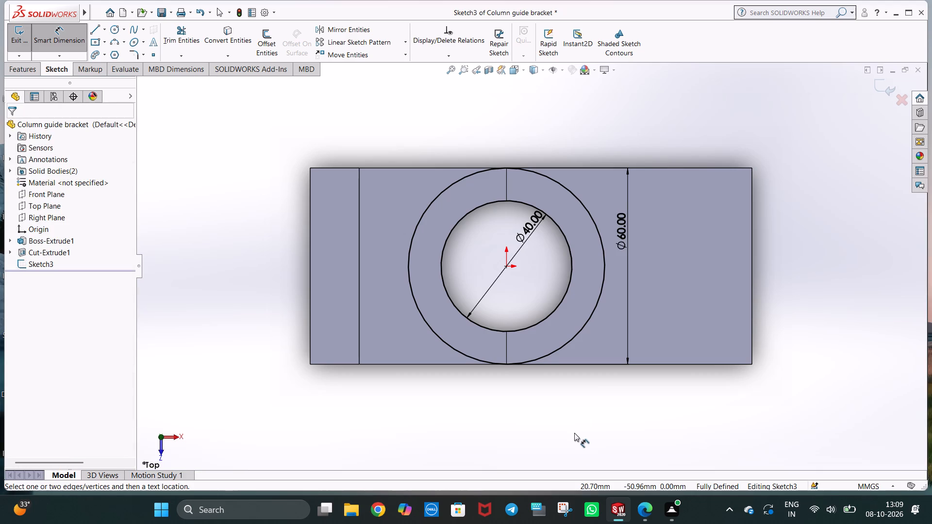
Extrude the ring between the two circles 60 mm upward as a blind boss, merged with the existing bodies.
middle_drag(575, 433, 589, 252)
middle_drag(601, 306, 600, 274)
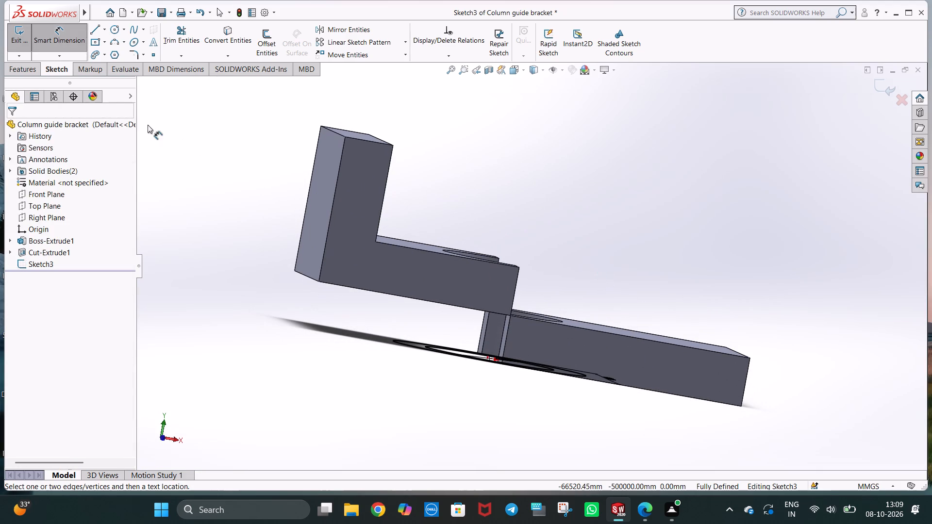
key(Escape)
click(19, 70)
click(19, 36)
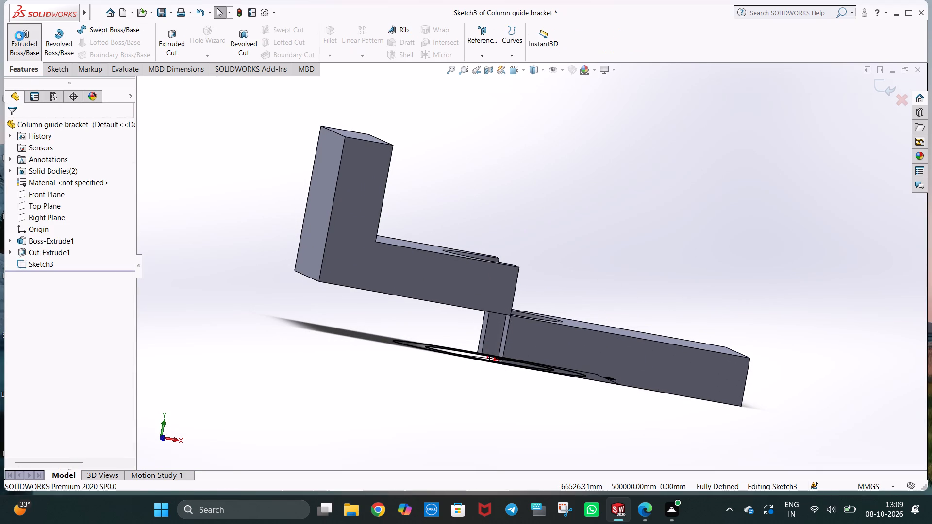
click(6, 125)
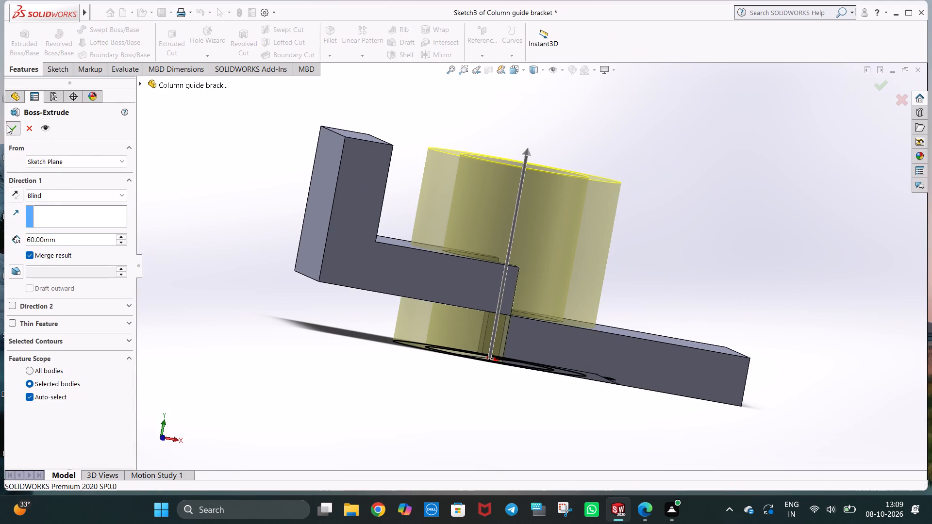
Examine the ring boss and its junction with the stepped bracket from several angles, including the front and top views.
middle_drag(678, 292, 573, 367)
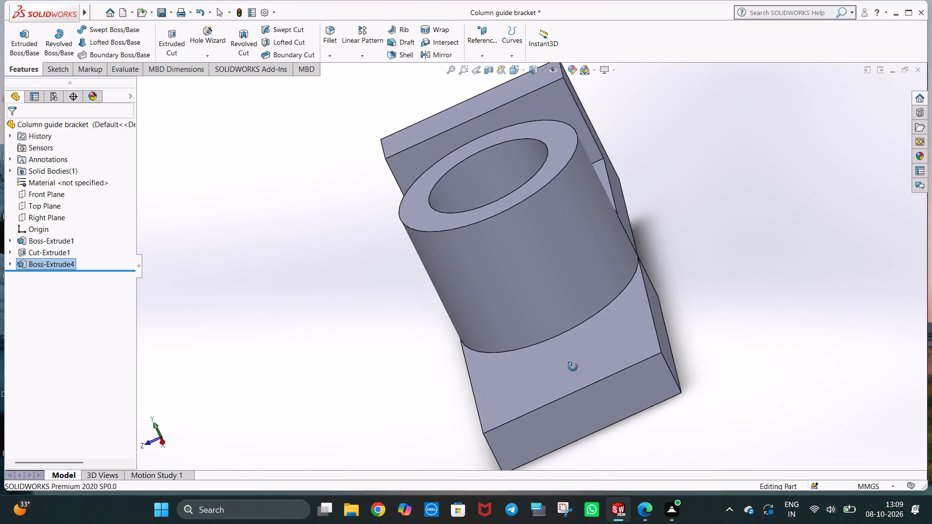
middle_drag(573, 367, 593, 430)
middle_drag(538, 282, 550, 327)
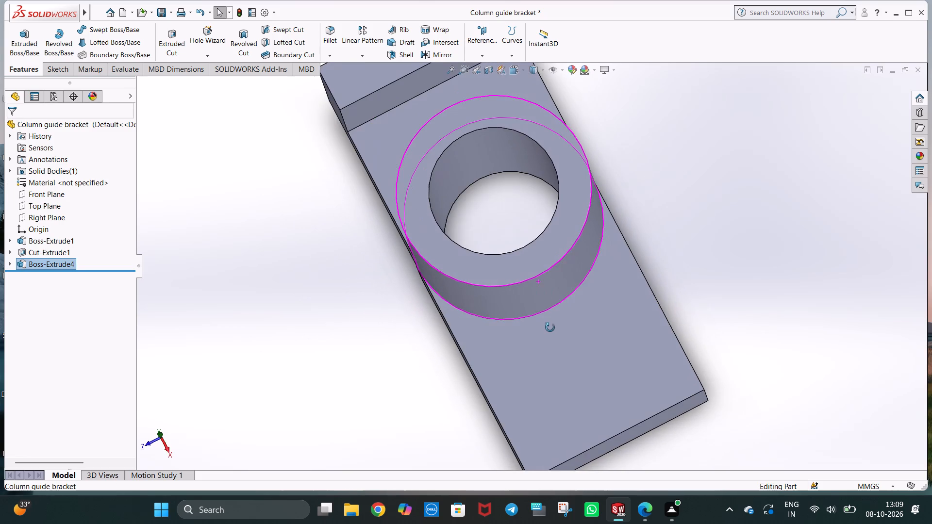
middle_drag(550, 327, 556, 325)
key(ctrl+1)
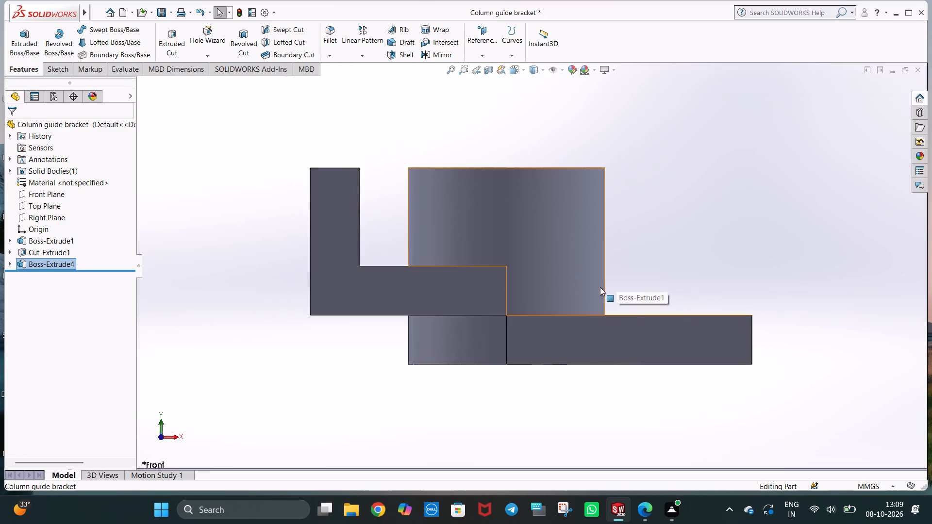
middle_drag(731, 194, 662, 271)
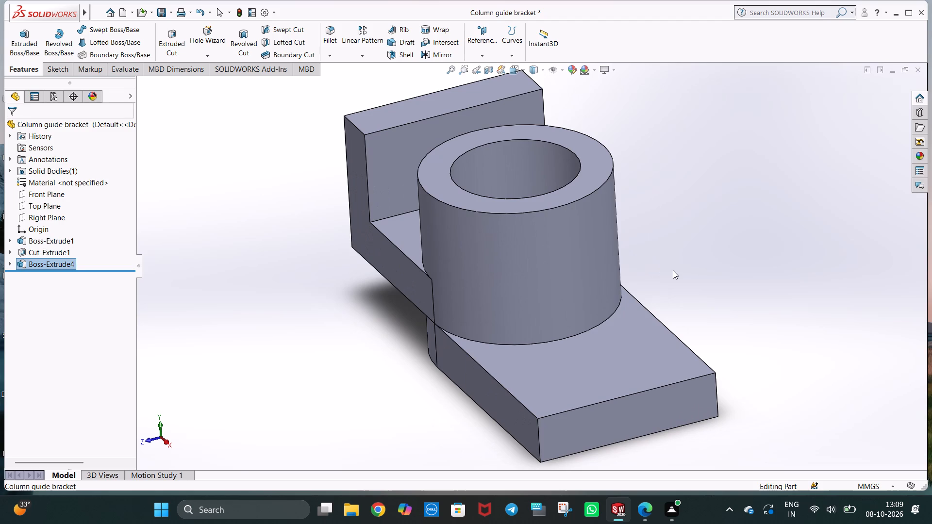
scroll(626, 317, up, 1)
middle_drag(611, 326, 689, 339)
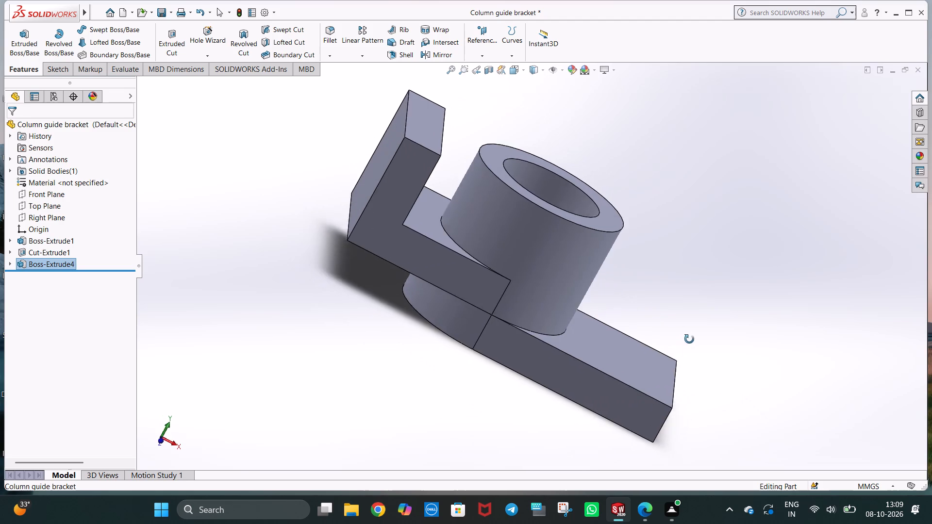
middle_drag(689, 339, 741, 302)
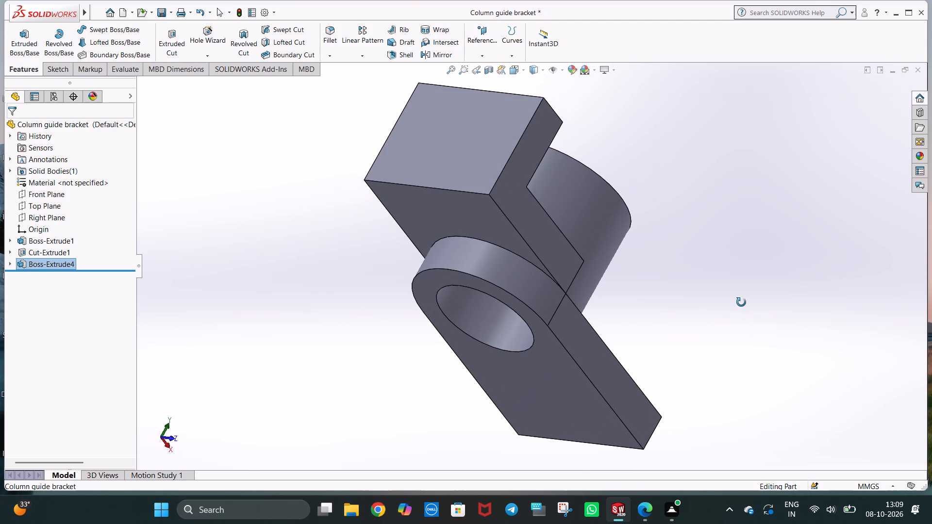
middle_drag(741, 302, 647, 324)
key(ctrl+5)
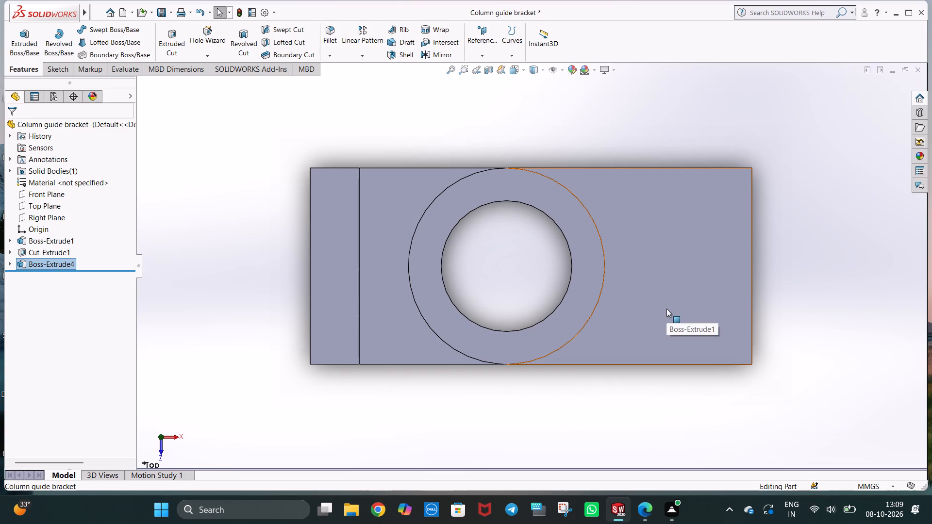
click(787, 277)
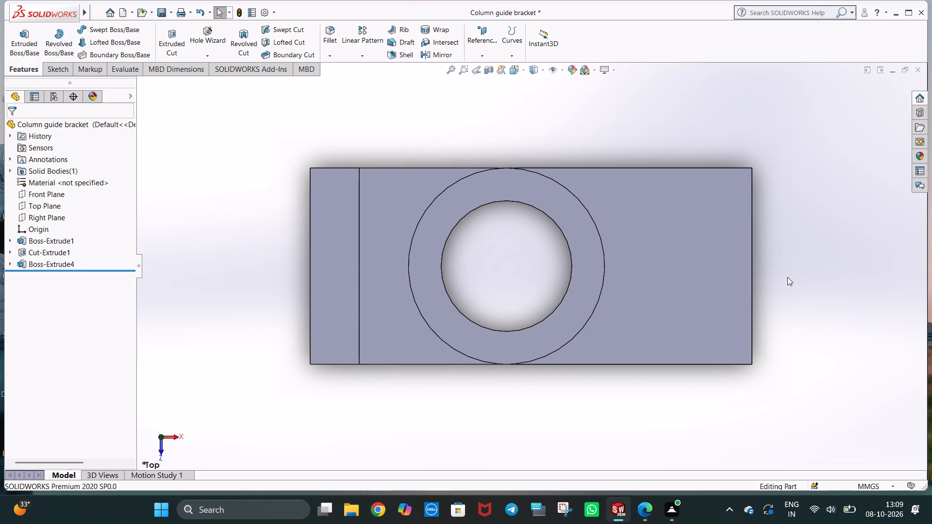
Open a new sketch on the Top Plane.
click(60, 66)
click(51, 205)
click(58, 185)
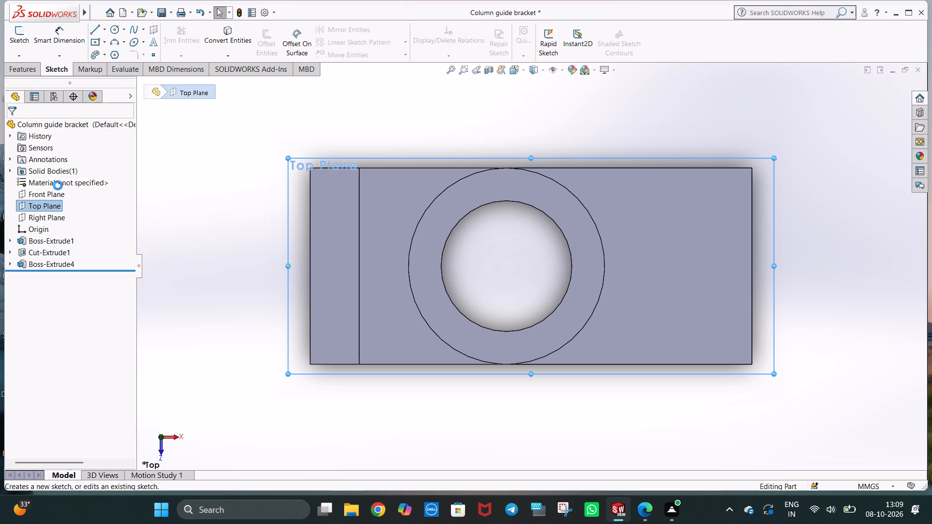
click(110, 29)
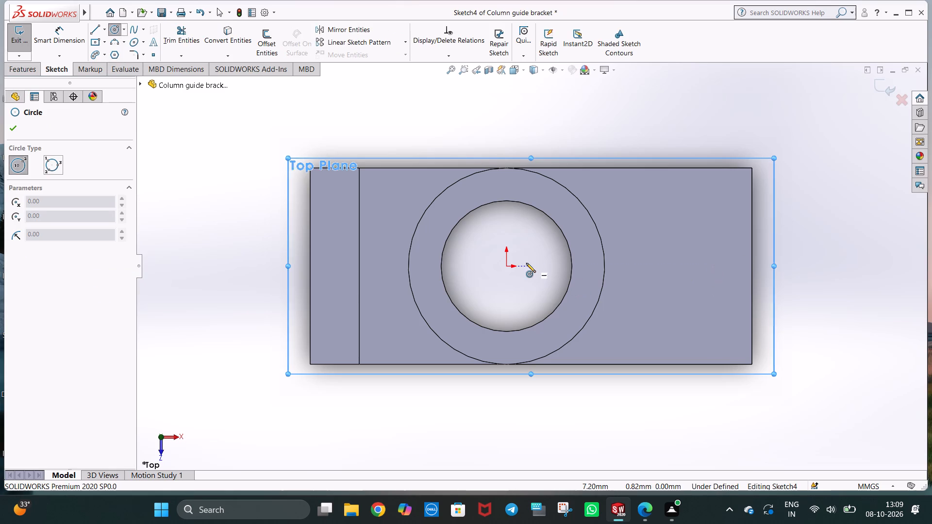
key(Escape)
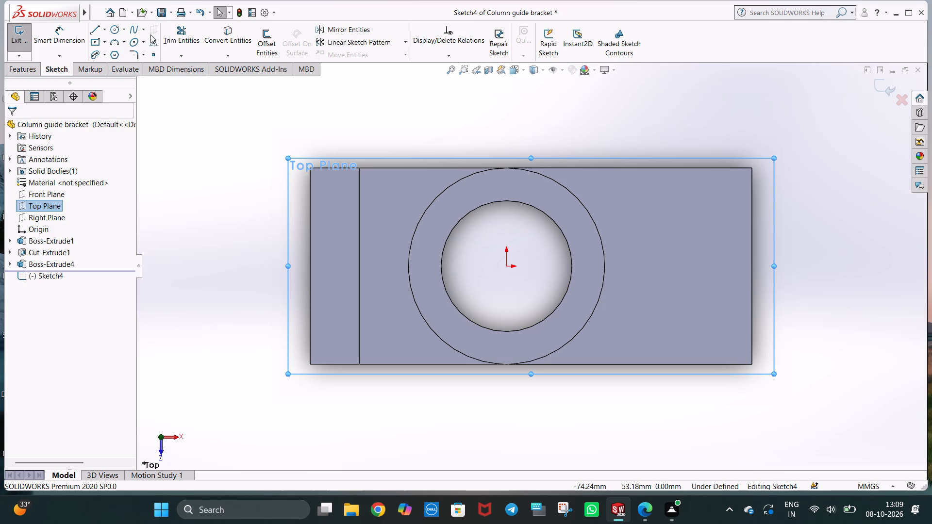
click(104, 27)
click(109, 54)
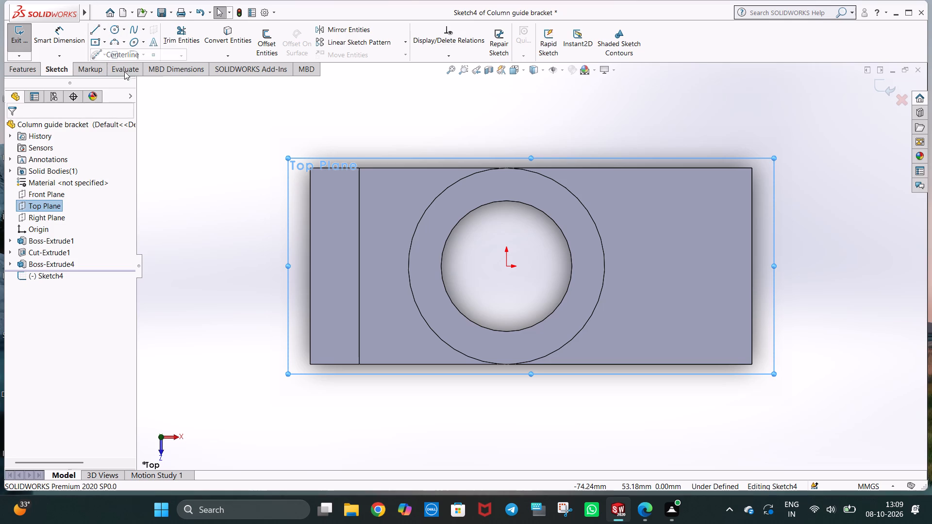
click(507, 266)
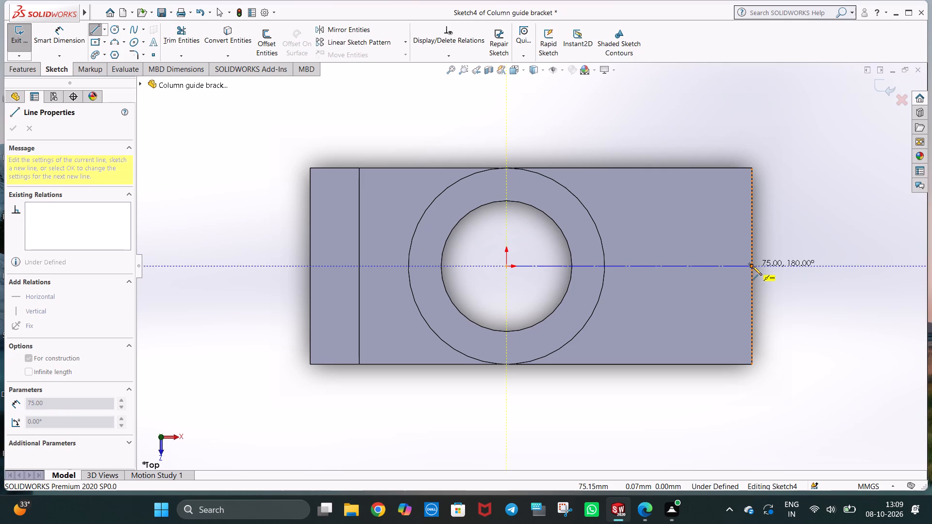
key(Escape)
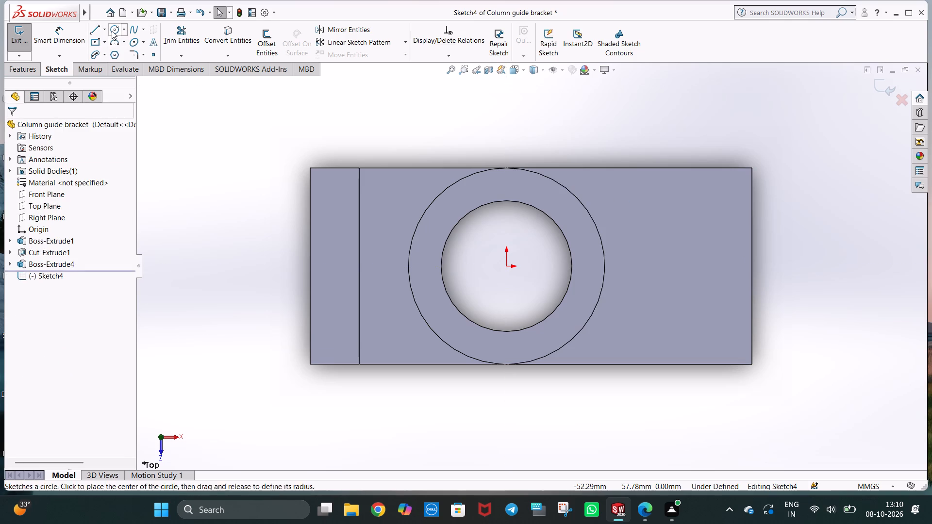
Draw a circle of radius 20 mm centred on the midpoint of the bracket's end edge, 75 mm from the origin.
click(112, 31)
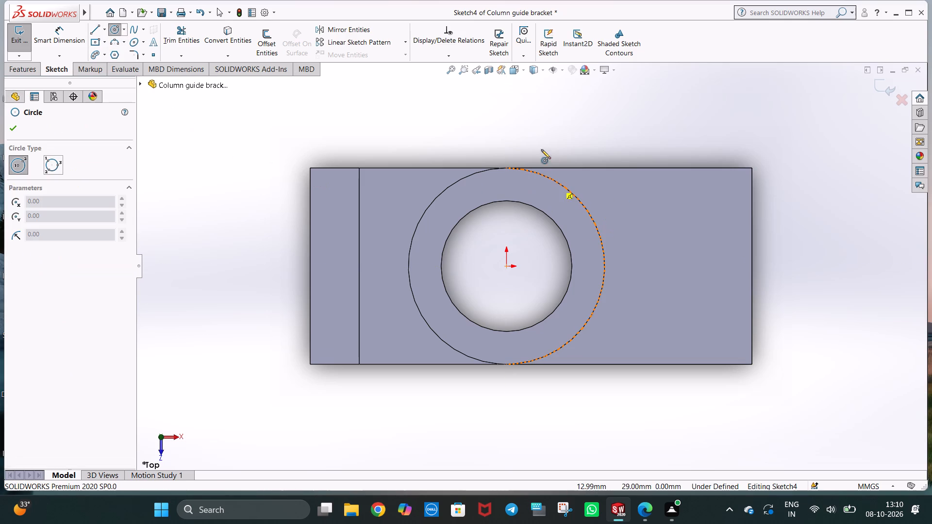
click(751, 266)
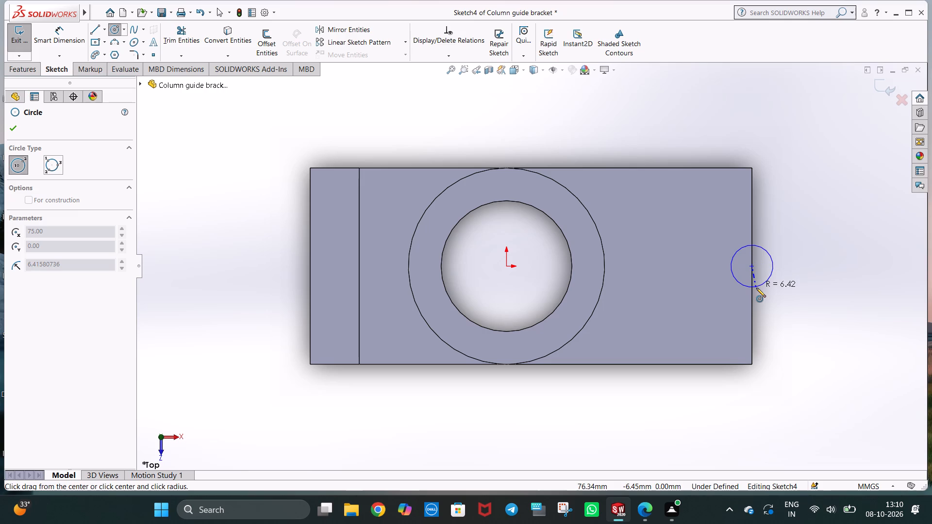
click(768, 315)
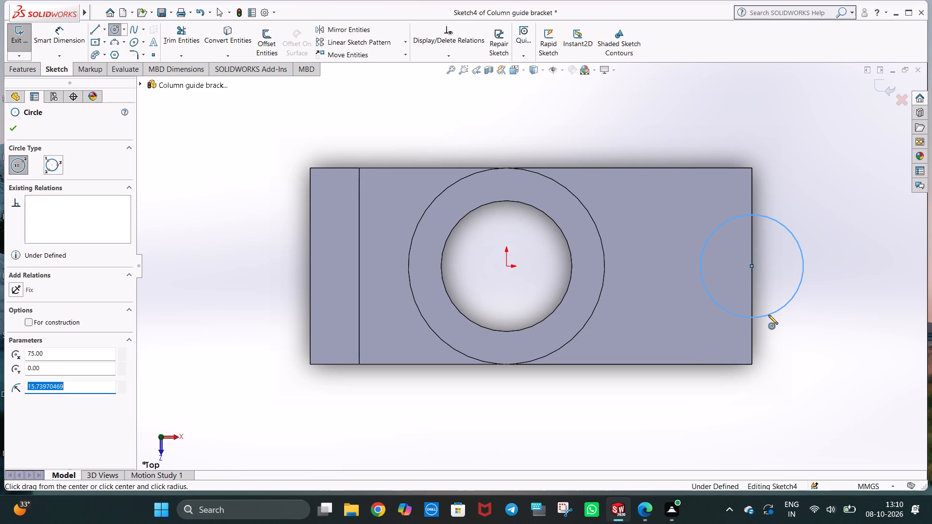
text(20)
key(Return)
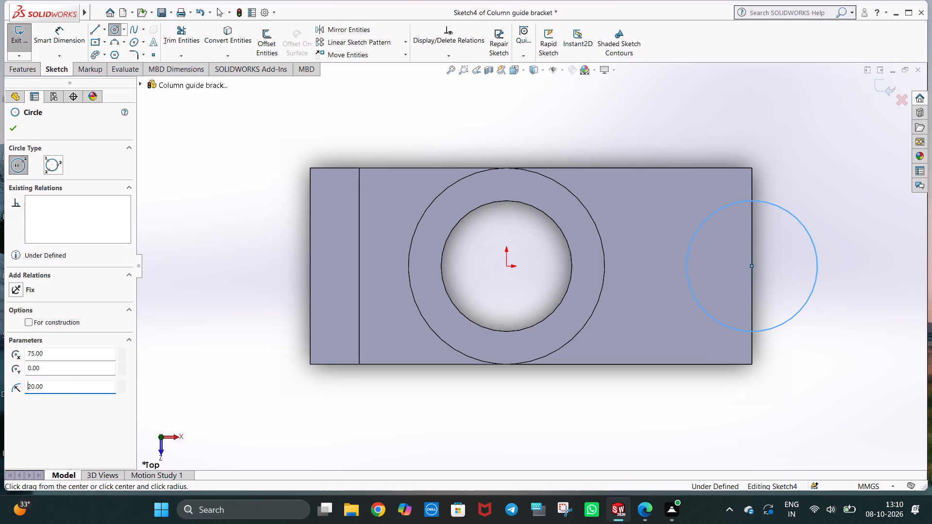
key(Escape)
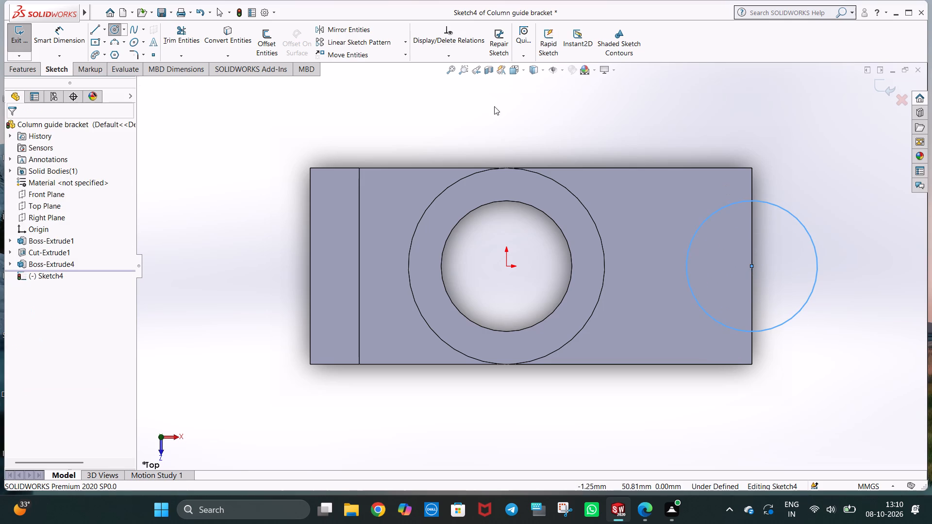
click(485, 132)
scroll(895, 297, up, 1)
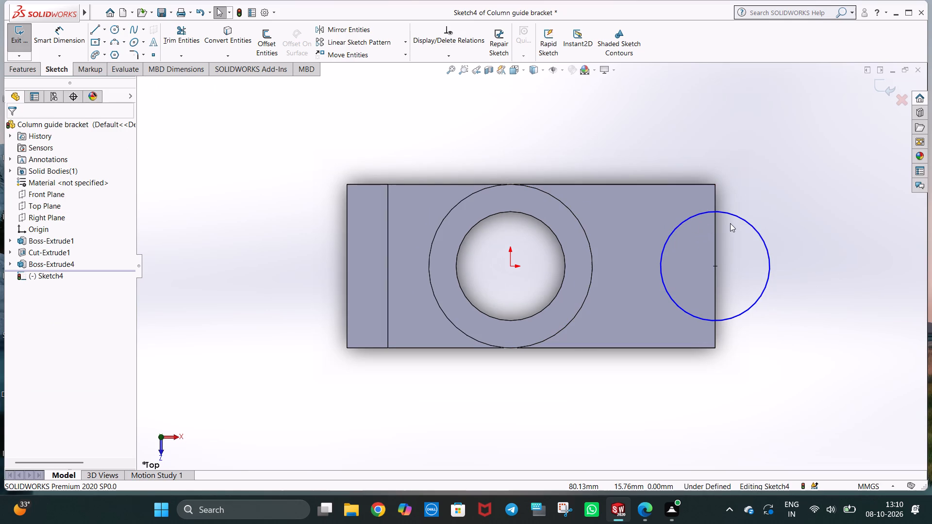
click(768, 197)
key(Escape)
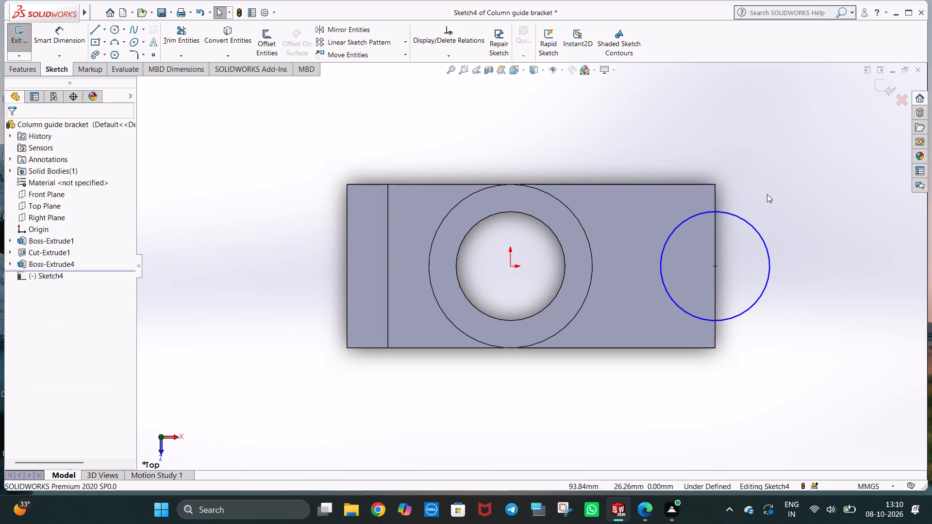
Set the end circle's radius to 23 mm.
click(767, 194)
click(757, 232)
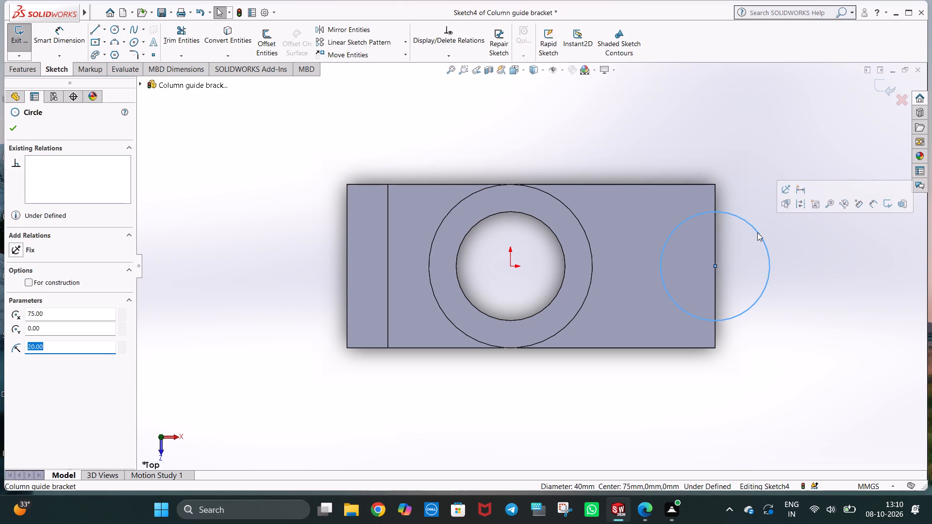
text(23)
key(Return)
key(Escape)
key(Escape)
click(502, 133)
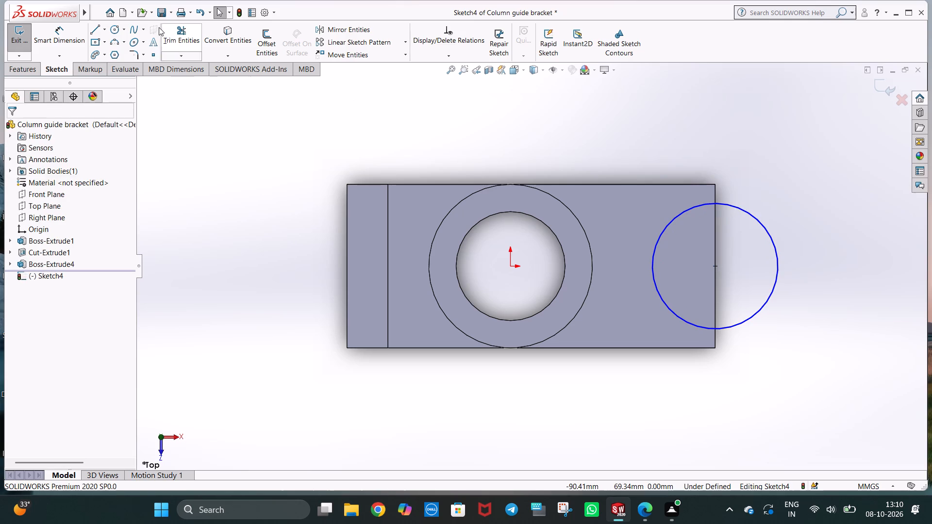
Dimension the end circle's diameter as 46 mm.
click(81, 35)
click(764, 225)
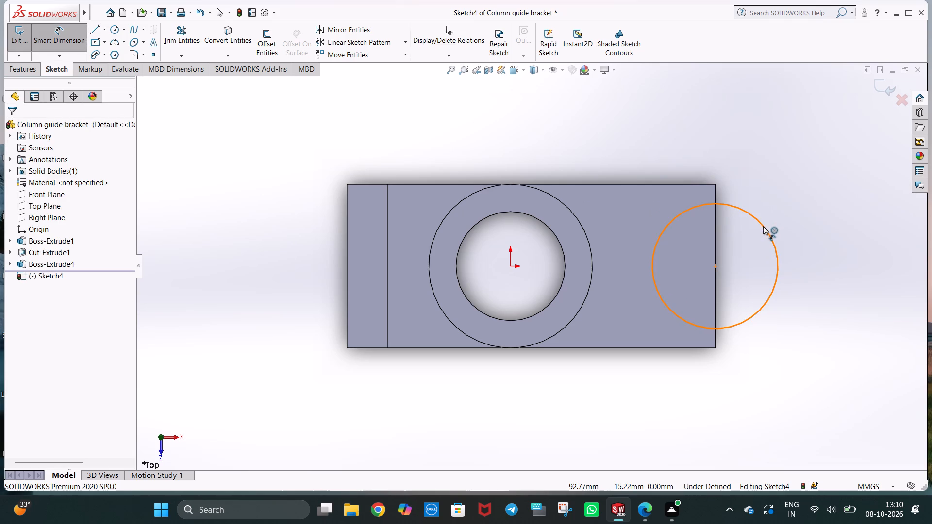
click(742, 250)
click(701, 235)
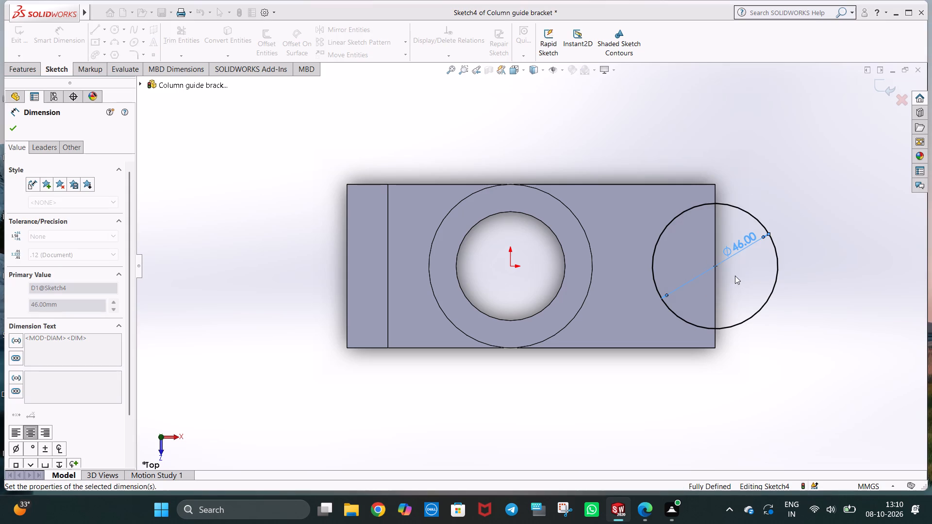
Extrude the 46 mm circle 15 mm upward as a blind boss merged with the bracket, forming a rounded end.
middle_drag(735, 276, 721, 180)
middle_drag(709, 313, 729, 178)
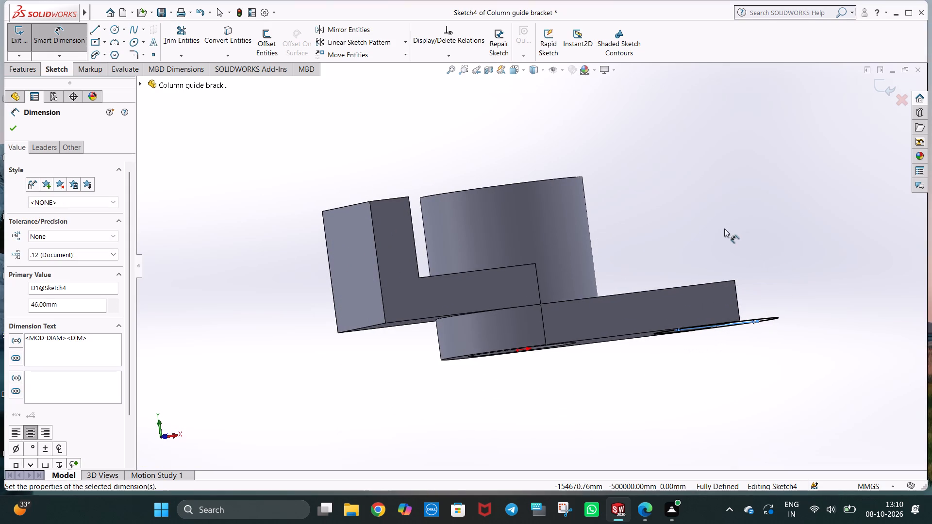
middle_drag(724, 229, 726, 331)
click(14, 72)
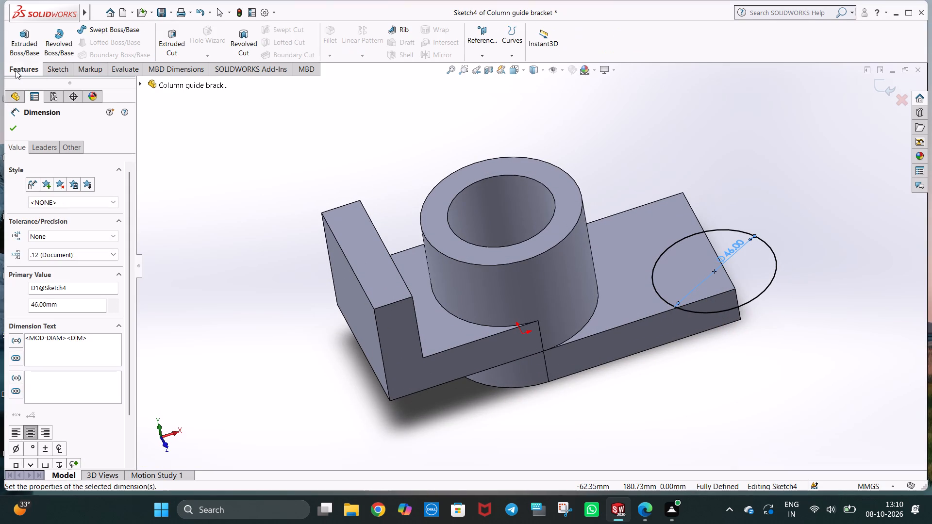
click(17, 54)
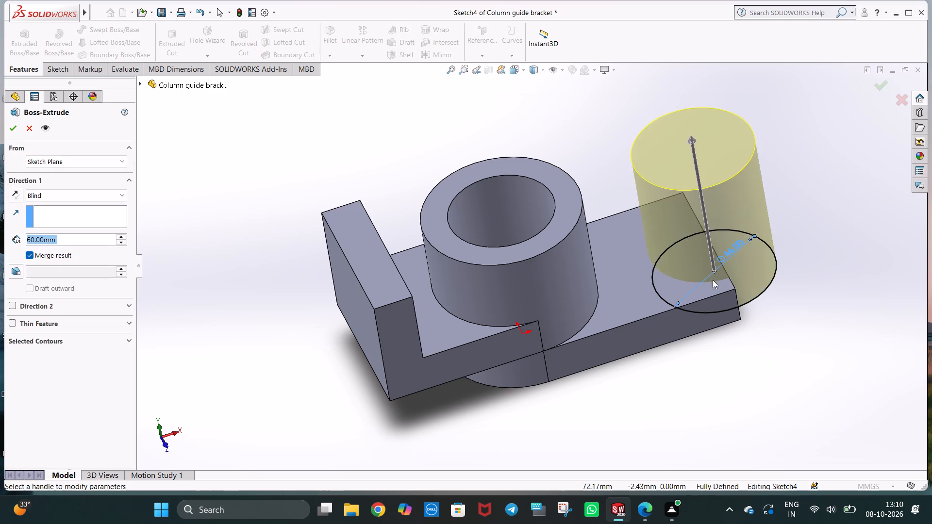
middle_drag(746, 302, 732, 235)
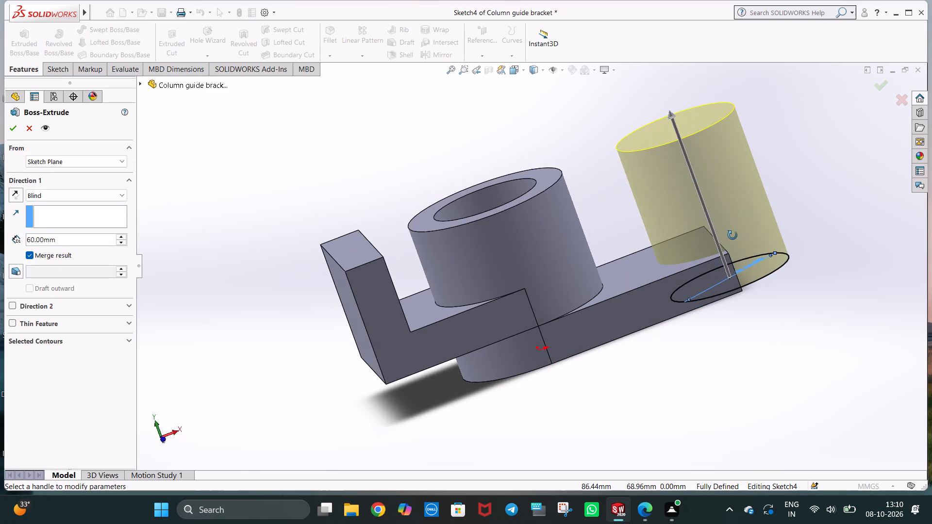
middle_drag(732, 235, 745, 240)
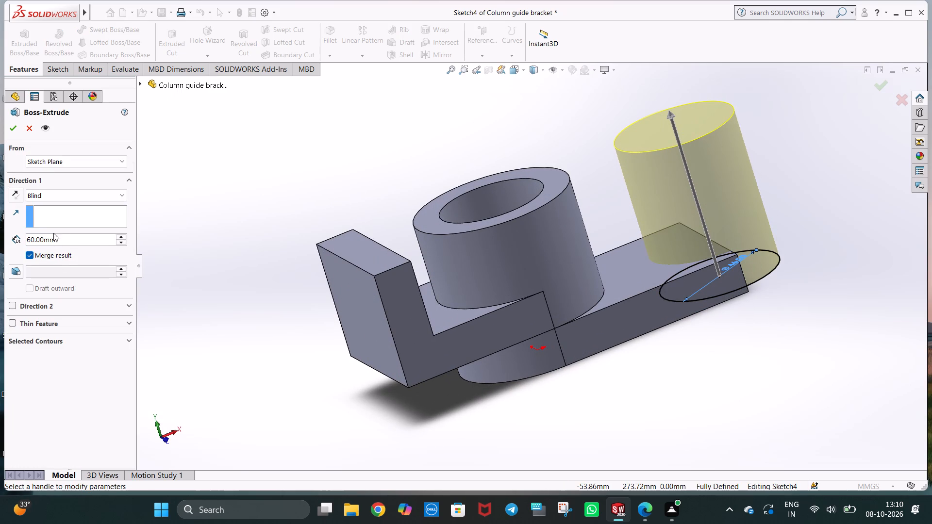
click(79, 239)
key(BackSpace)
key(BackSpace)
key(BackSpace)
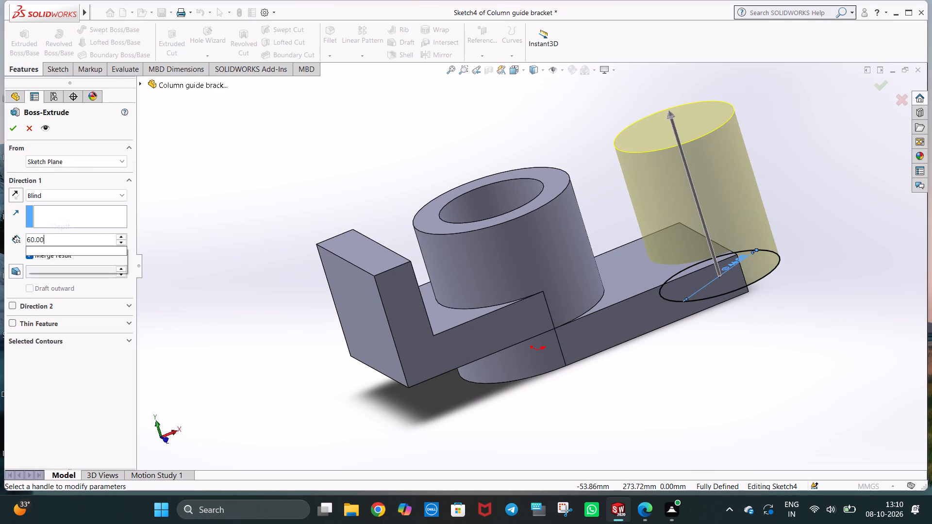
key(BackSpace)
key(BackSpace)
key(BackSpace)
key(BackSpace)
key(BackSpace)
text(15)
key(Return)
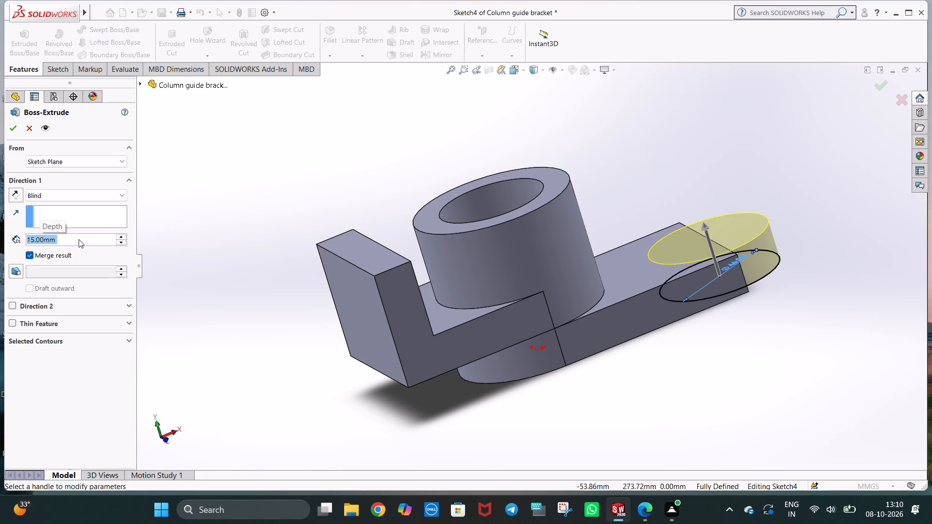
click(11, 131)
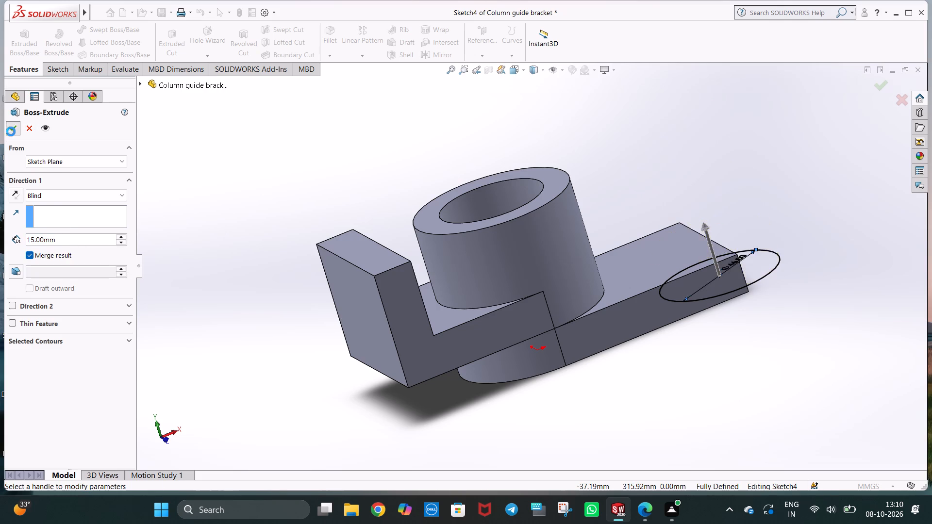
Sketch a circle of radius 20 mm on the base plate's top face, concentric with the rounded end.
middle_drag(697, 234, 703, 247)
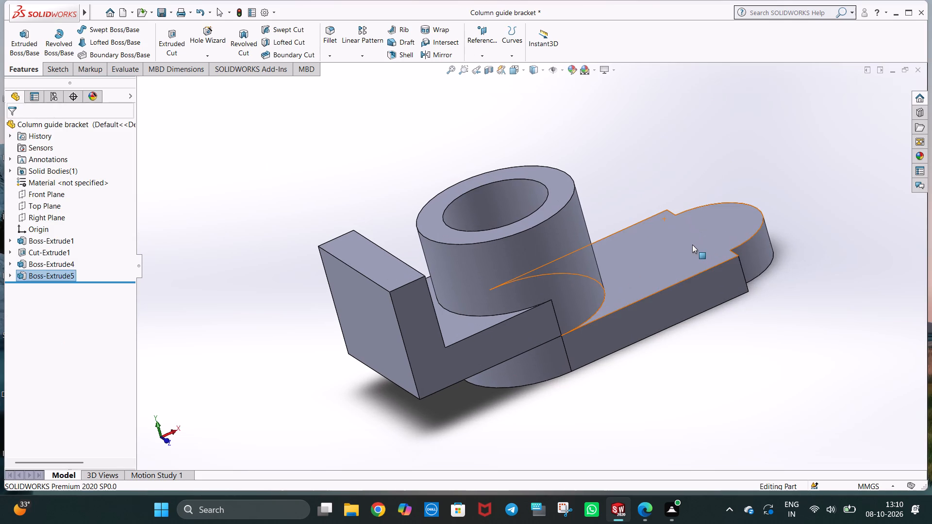
key(ctrl+5)
right_click(696, 240)
click(719, 224)
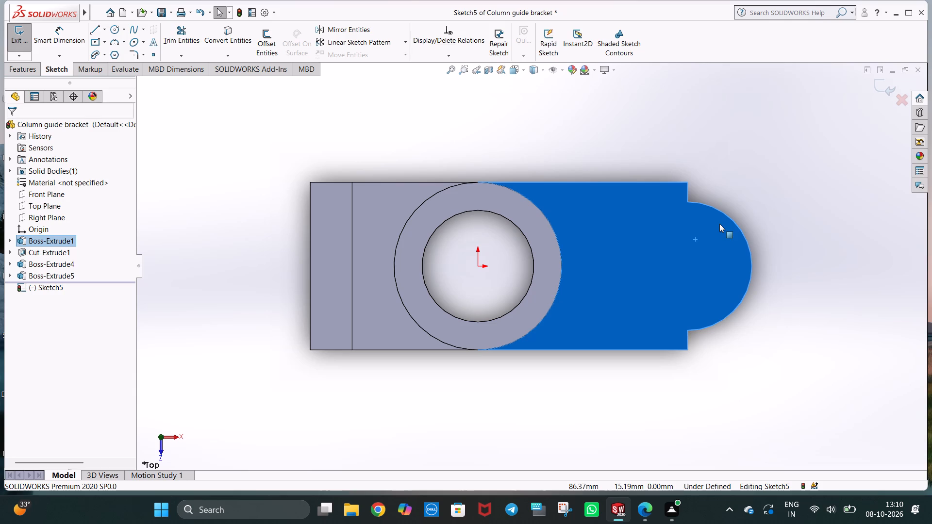
click(111, 27)
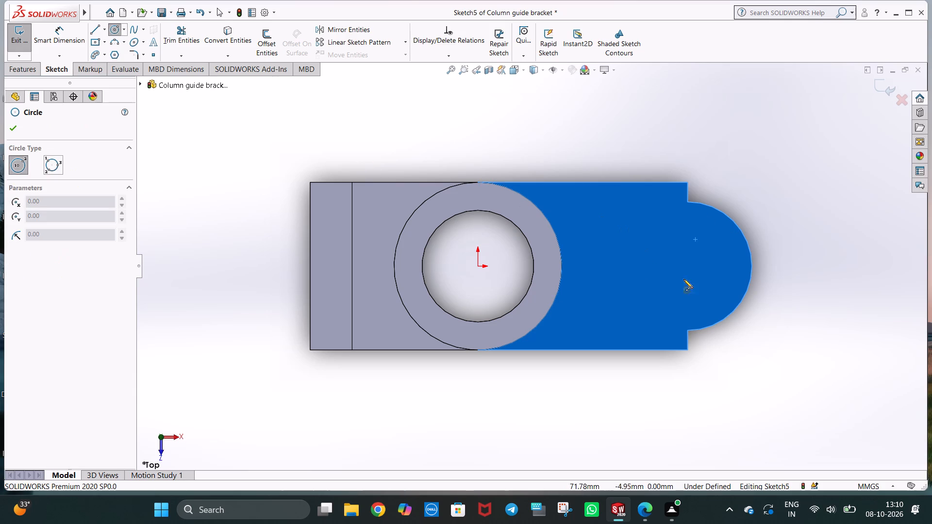
click(689, 266)
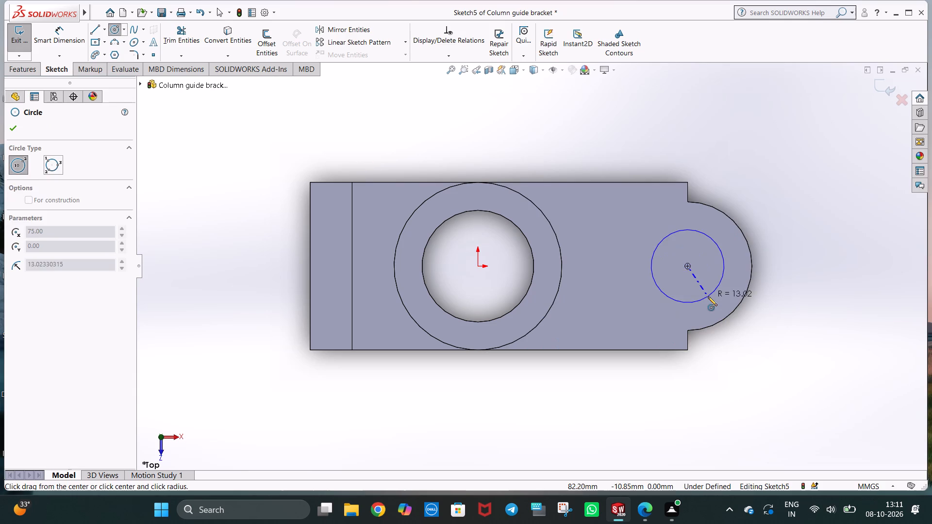
click(708, 296)
text(20)
key(Return)
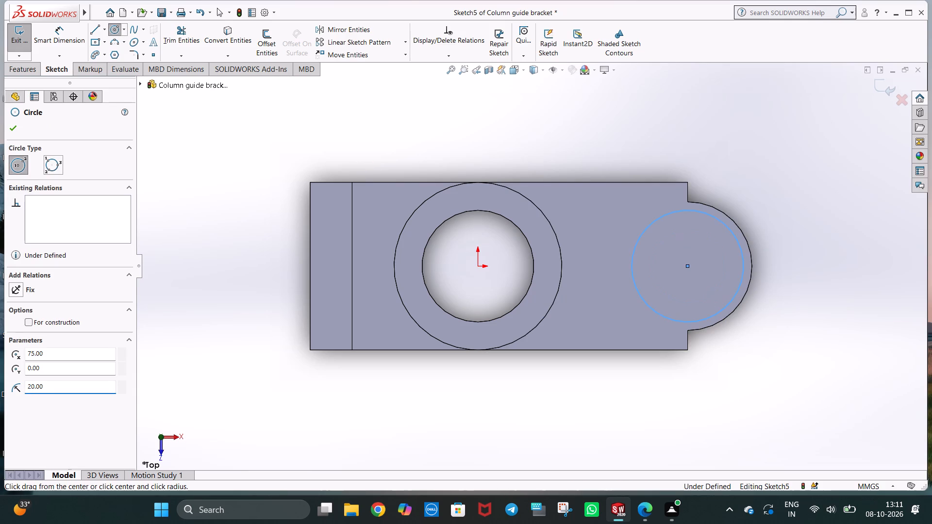
key(Escape)
key(Escape)
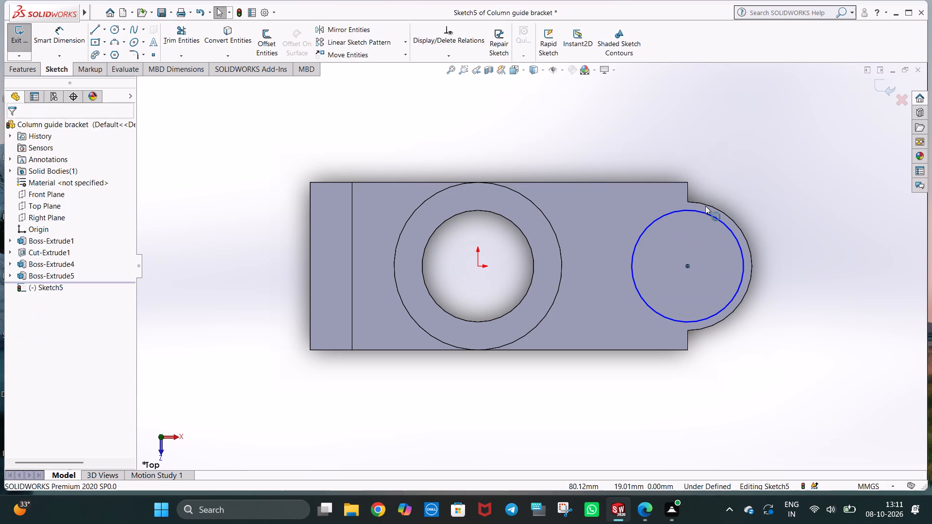
click(725, 168)
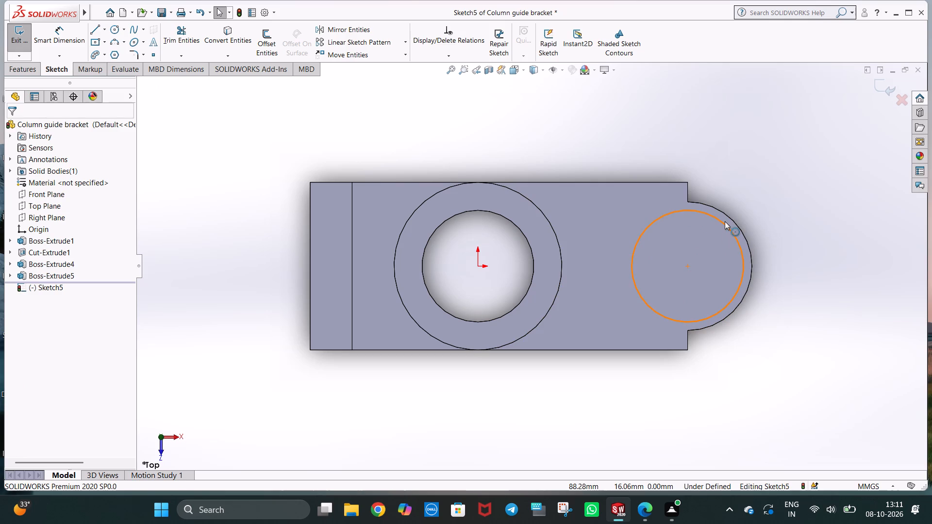
Set the radius of the circle at the rounded end to 10 mm.
click(725, 221)
text(10)
key(Return)
key(Escape)
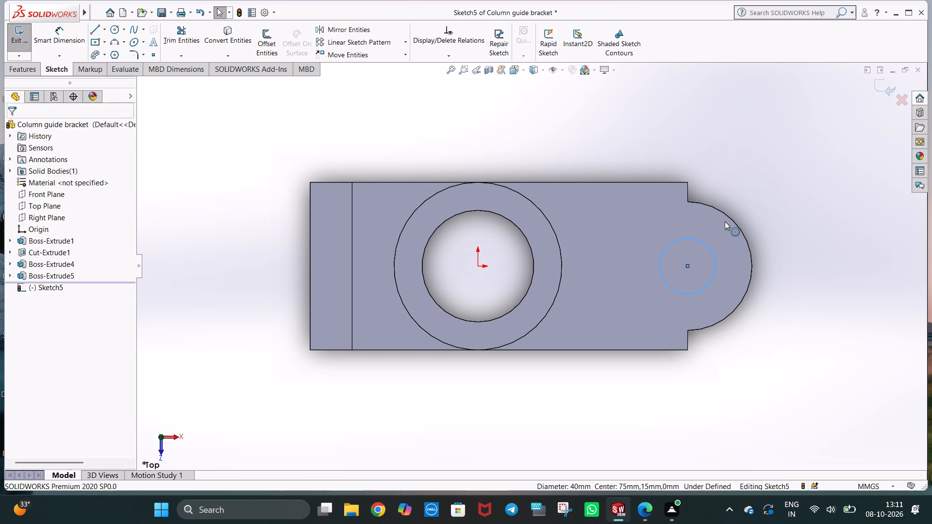
click(728, 194)
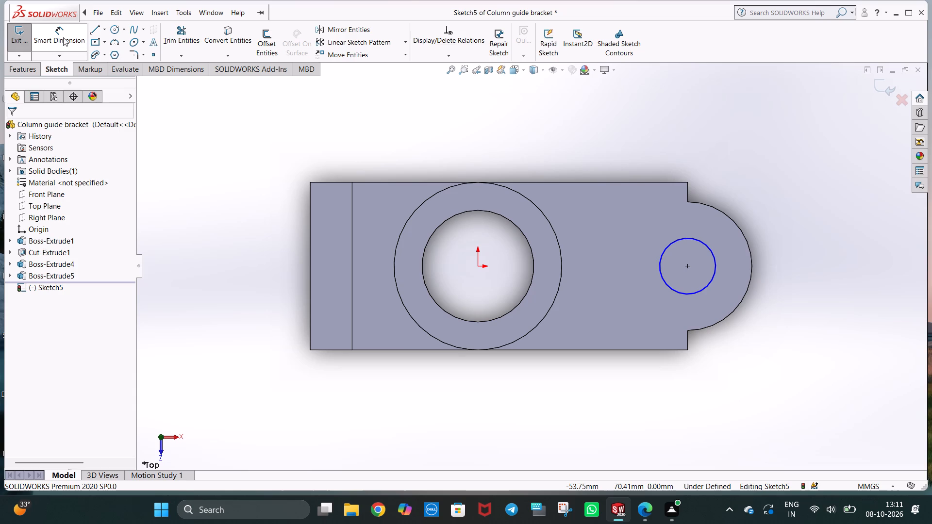
Sketch a horizontal line about 55.7 mm long from the rounded end's corner on the far side to the ring boss's outer circle.
click(94, 30)
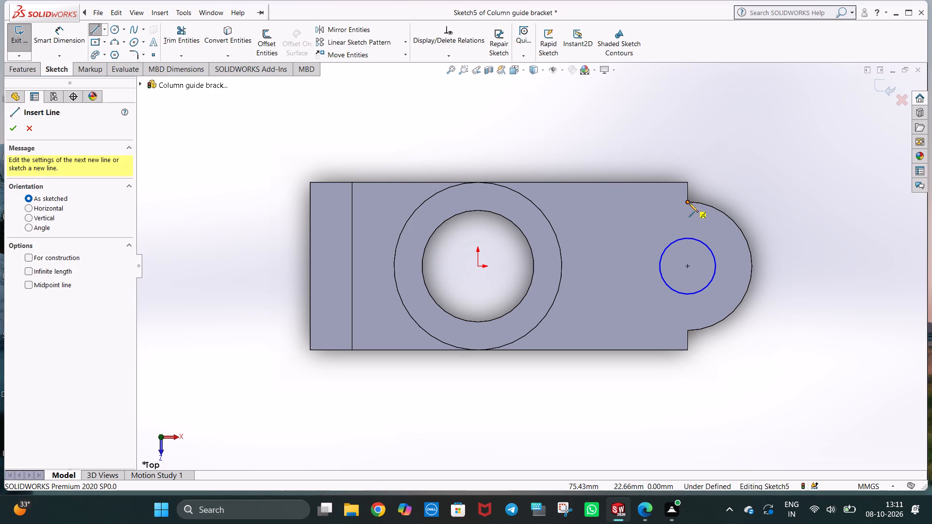
click(689, 203)
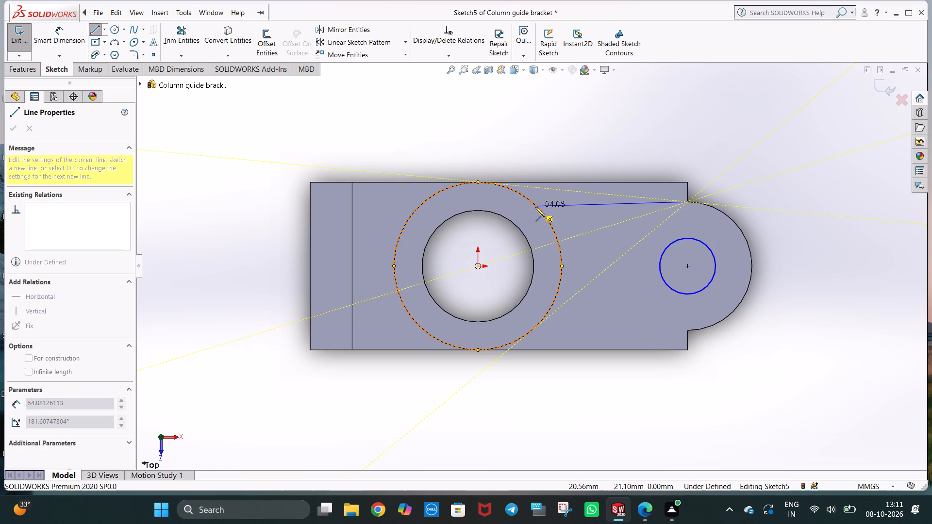
click(534, 200)
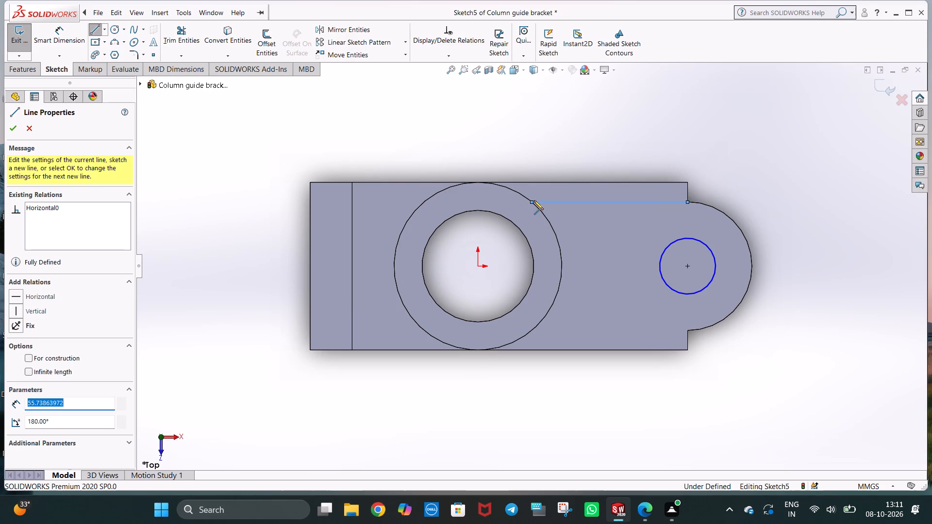
key(Escape)
click(579, 137)
Add a 7 mm vertical line from that corner to the plate's outer edge and a 75 mm line along the edge to the ring boss.
middle_drag(586, 202, 594, 273)
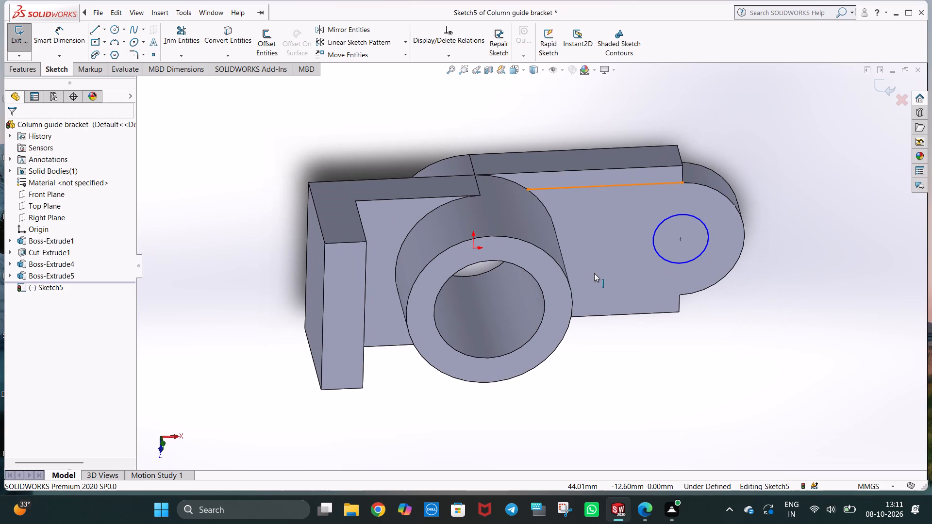
key(ctrl+1)
key(ctrl+5)
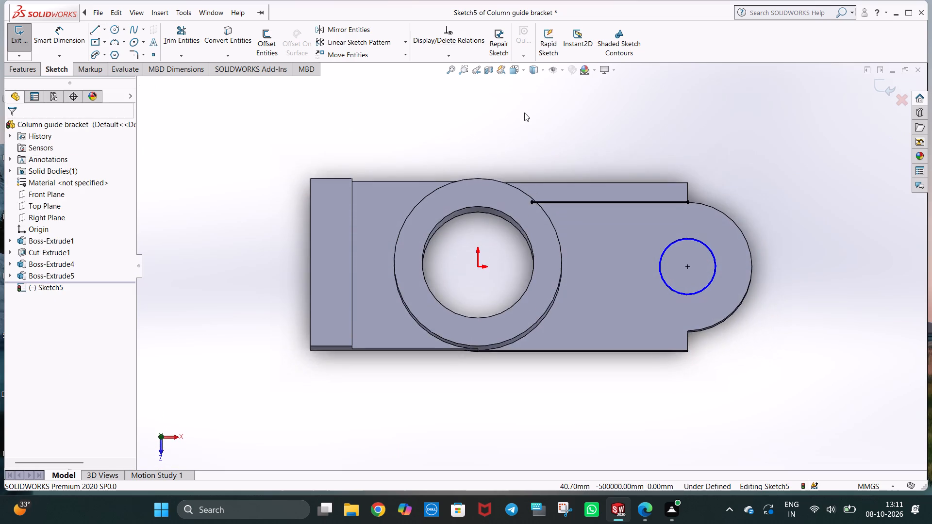
click(90, 33)
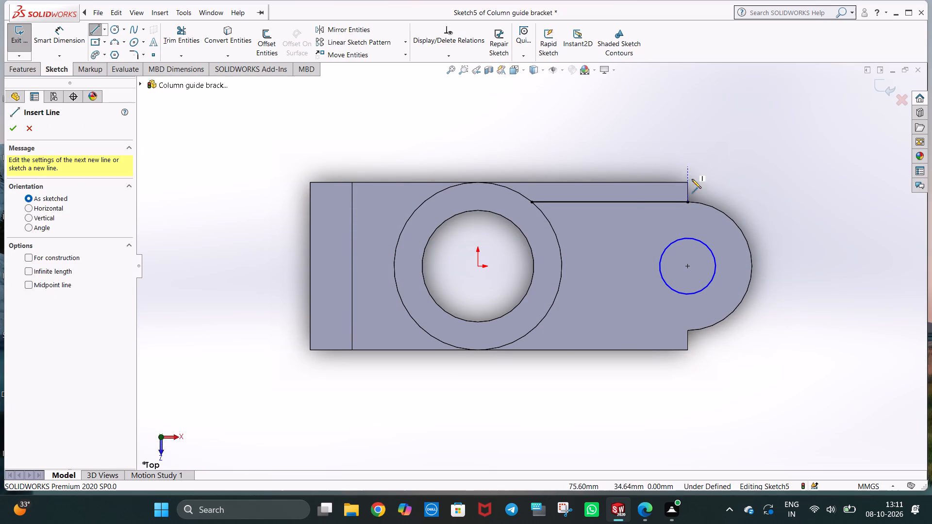
click(688, 201)
click(686, 181)
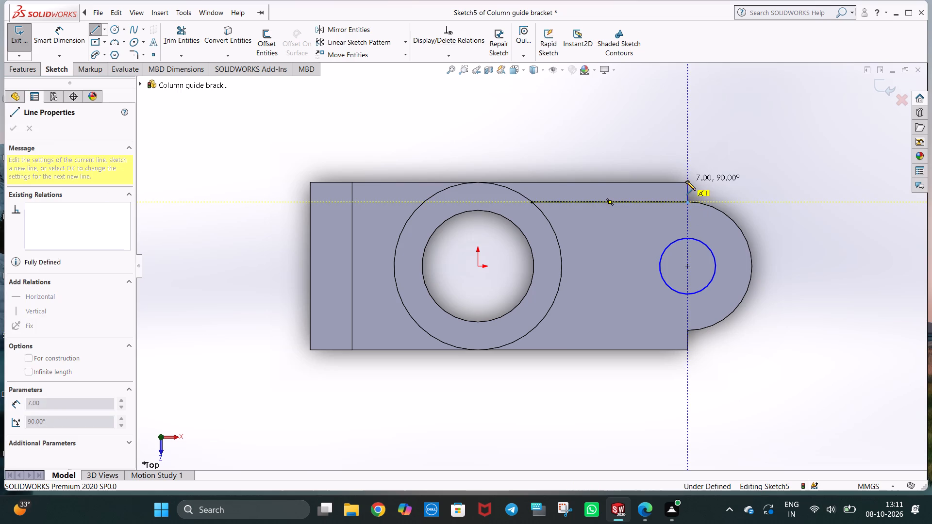
click(479, 183)
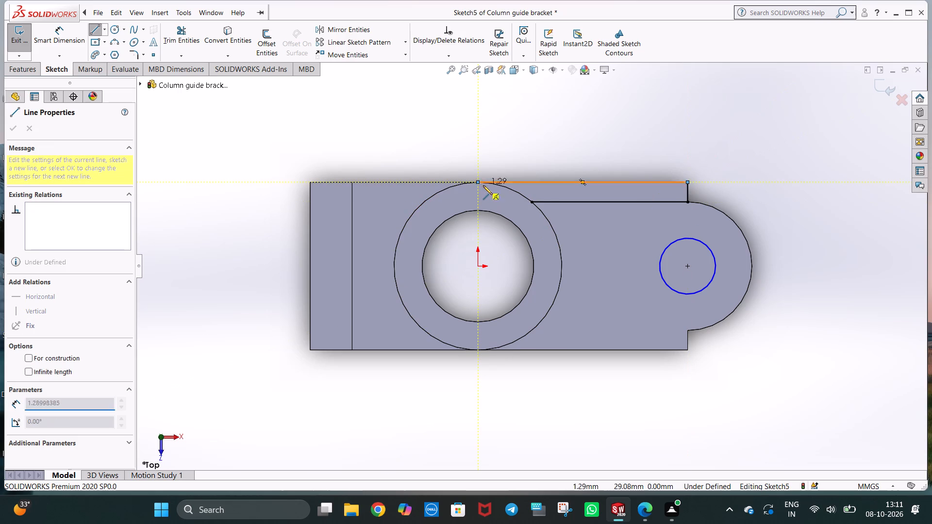
key(Escape)
click(417, 123)
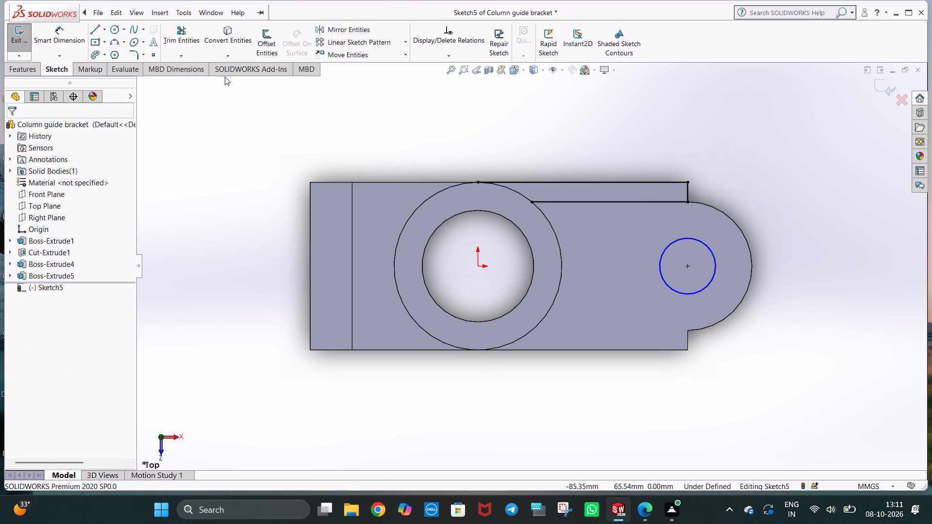
Sketch a circle of radius 30 mm centred on the origin, matching the ring boss's outer edge.
click(112, 31)
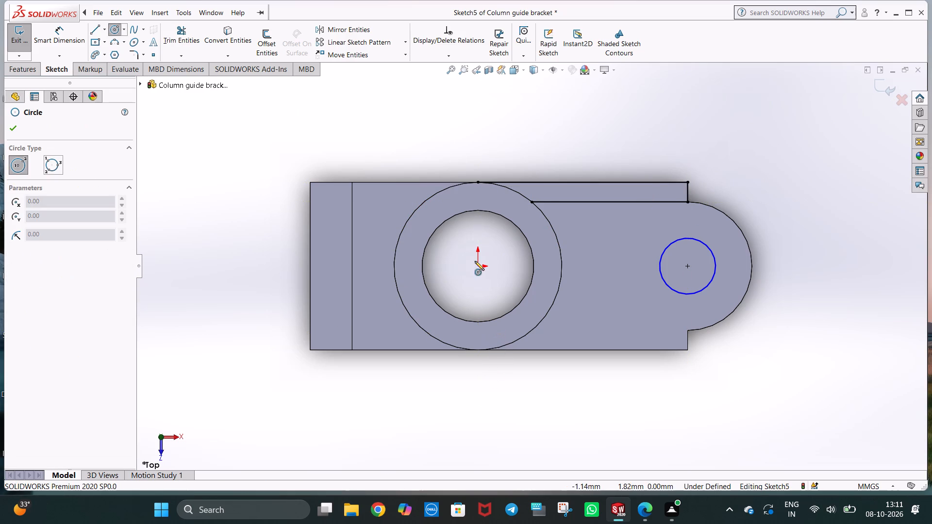
click(477, 268)
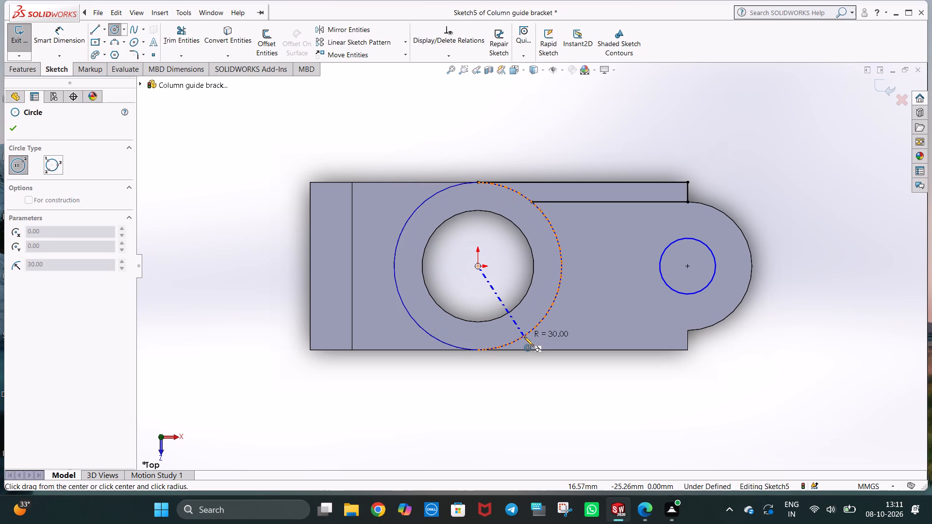
click(524, 337)
key(Escape)
click(520, 385)
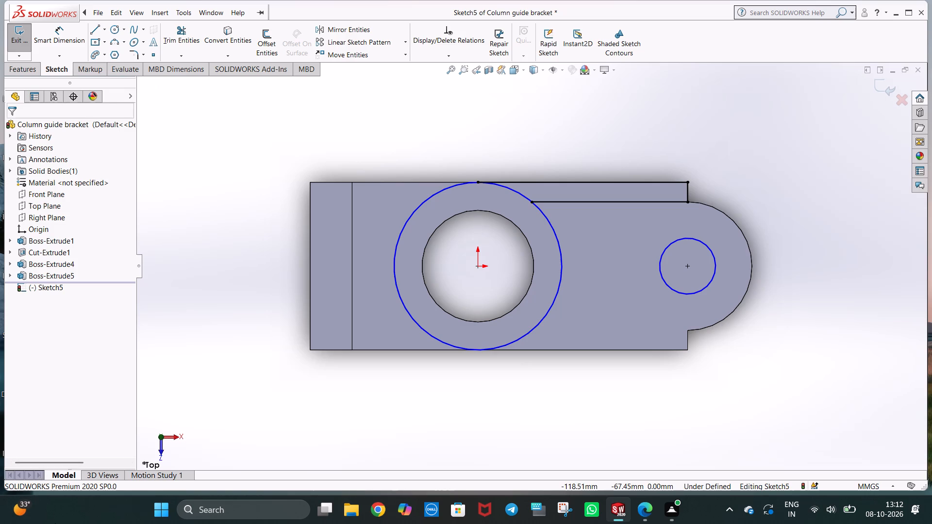
click(225, 306)
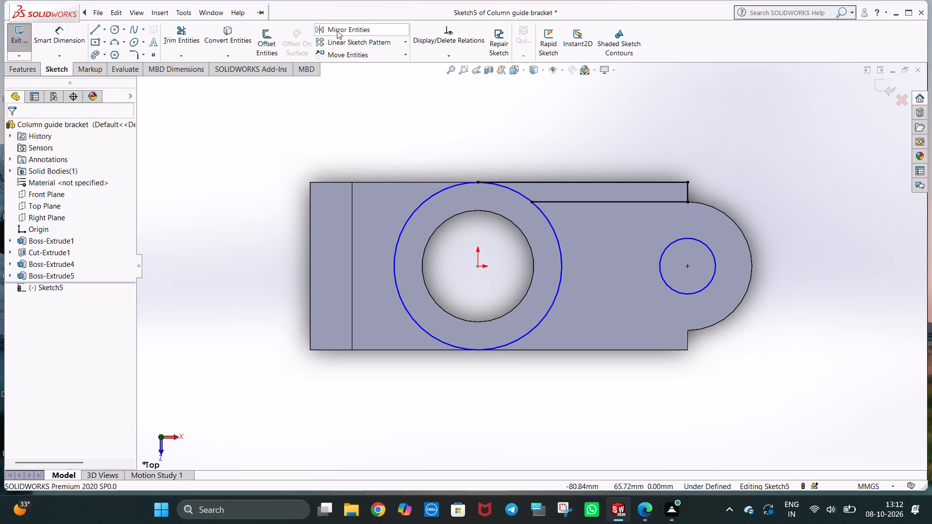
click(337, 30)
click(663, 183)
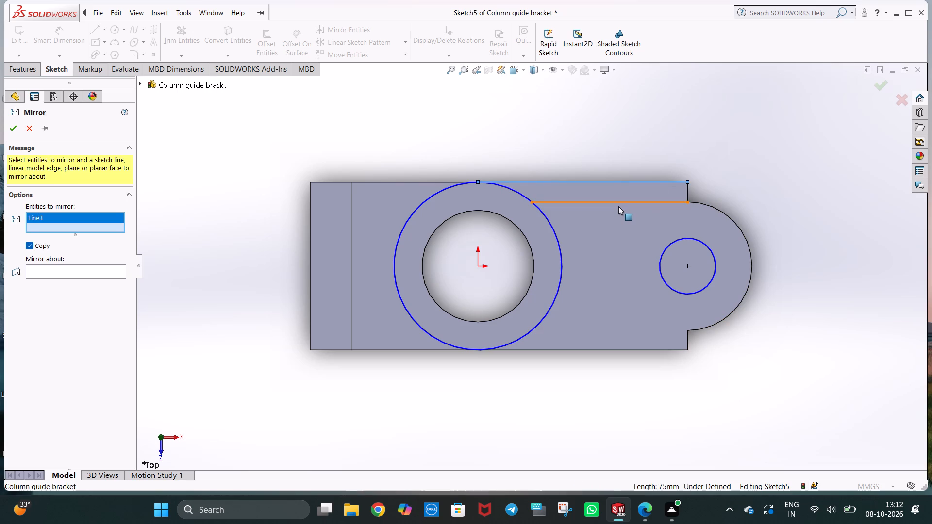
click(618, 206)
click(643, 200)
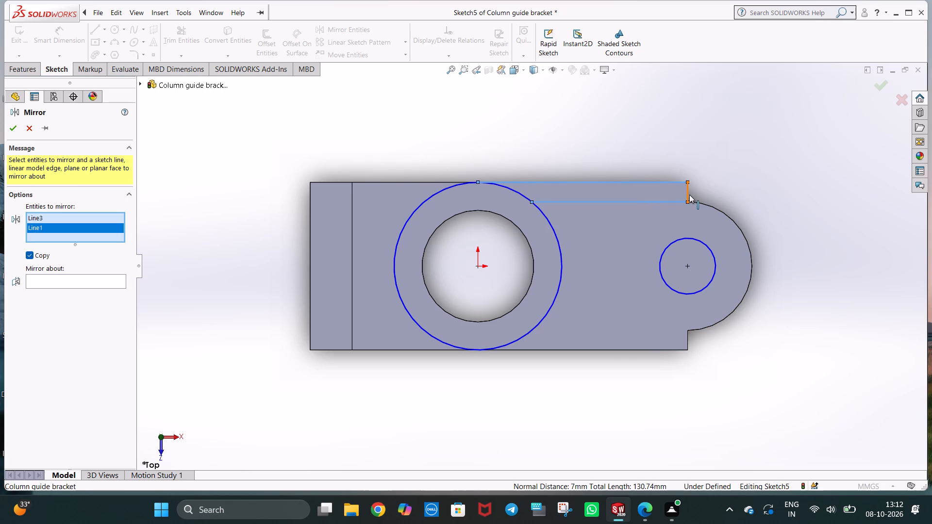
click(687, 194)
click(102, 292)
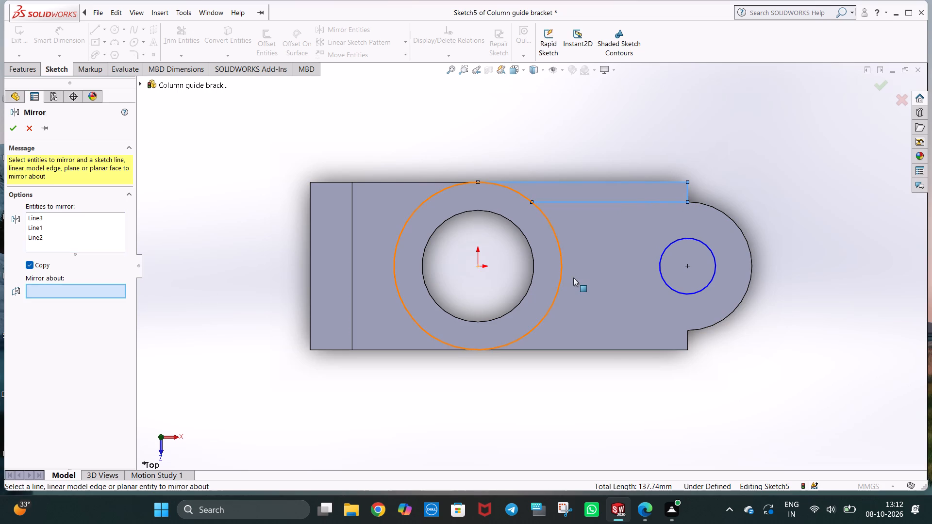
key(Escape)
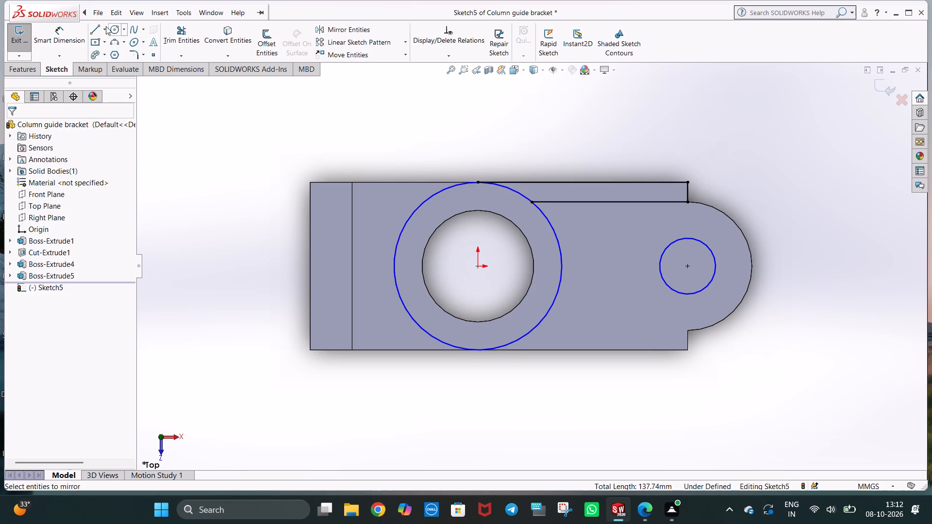
Sketch a horizontal construction centreline about 58 mm long from the origin towards the rounded end.
click(106, 26)
click(110, 55)
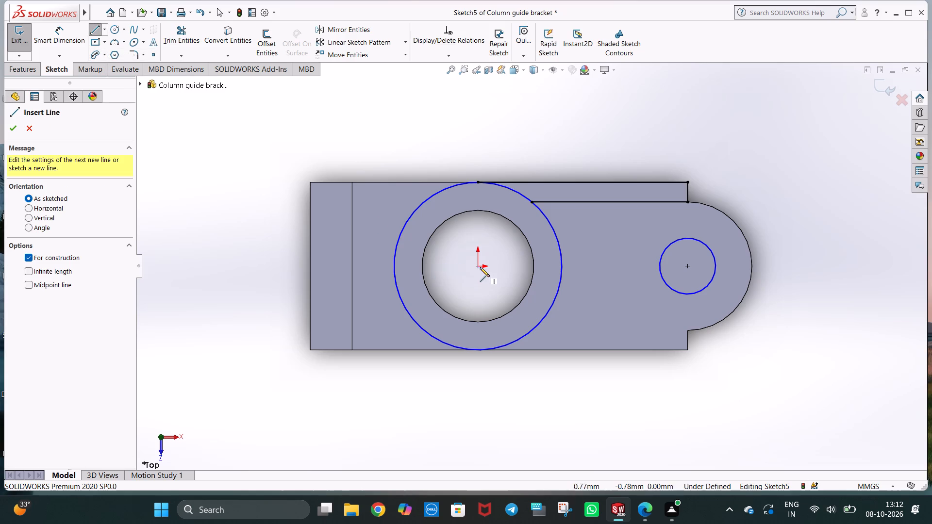
click(476, 266)
click(640, 264)
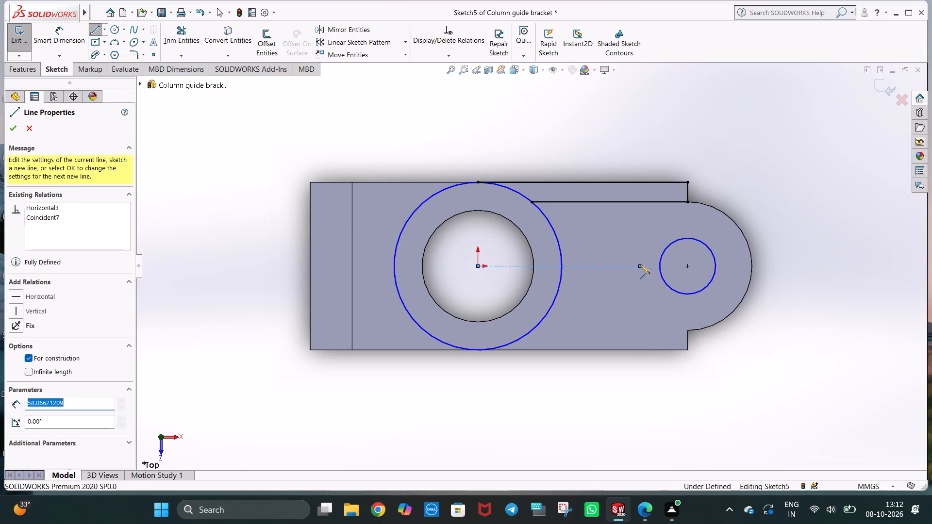
key(Escape)
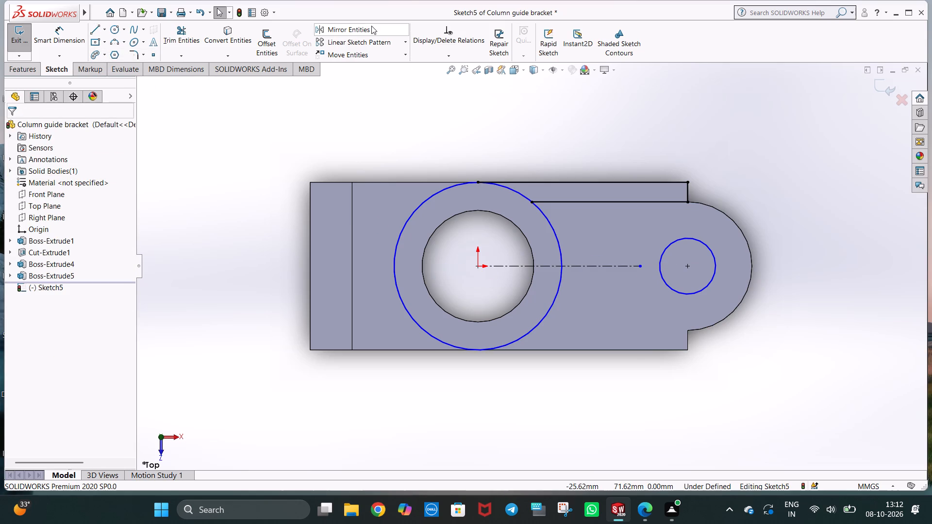
Mirror the three side-strip lines about the horizontal centreline, keeping the originals.
click(371, 26)
click(604, 200)
click(606, 180)
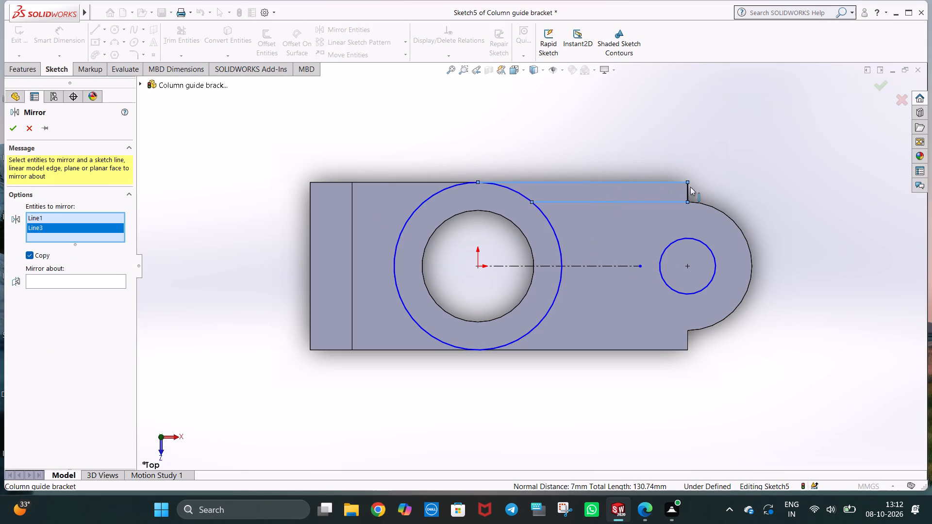
click(690, 188)
click(93, 285)
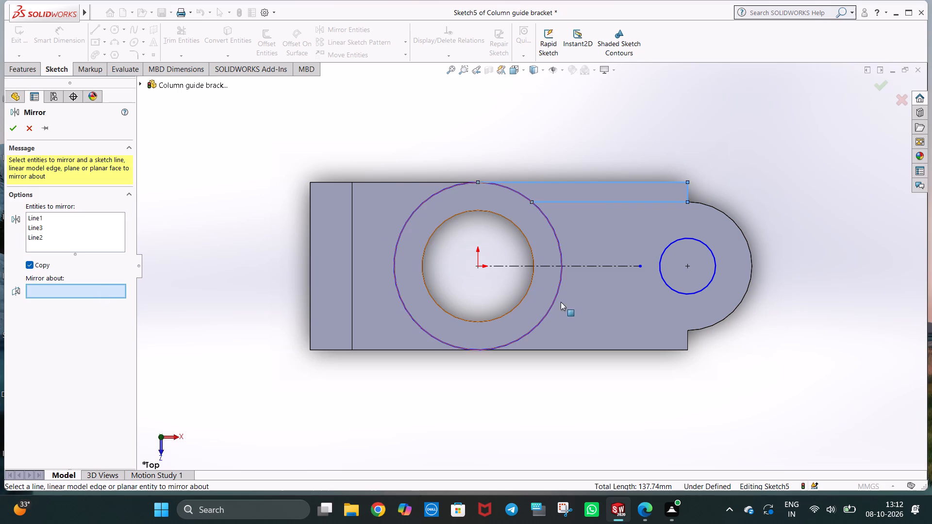
click(595, 267)
right_click(595, 267)
click(622, 381)
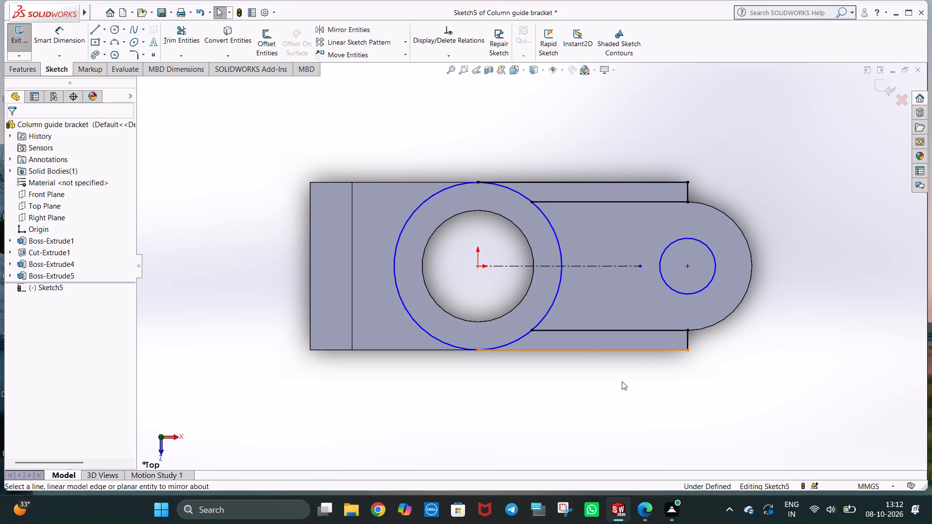
Power trim the 30 mm radius circle so that only the arcs closing the two side strips remain.
click(181, 33)
drag(357, 220, 395, 252)
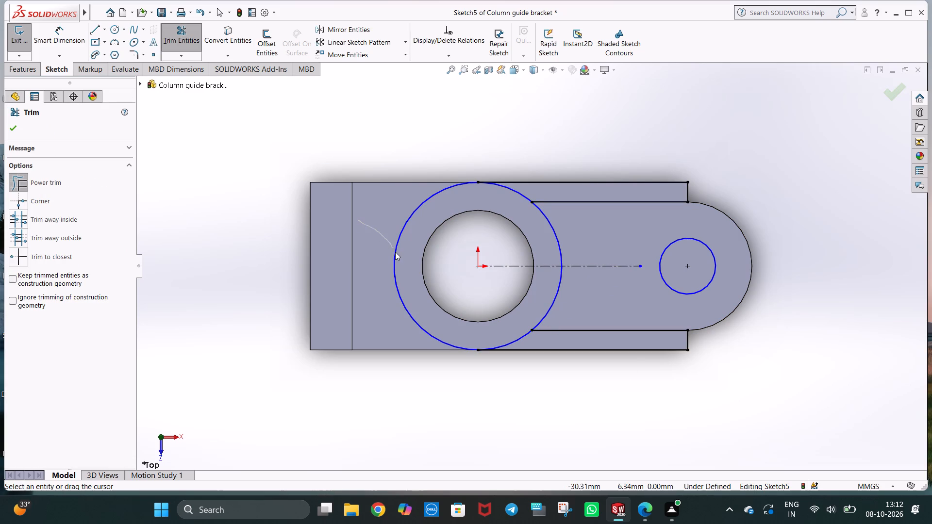
drag(395, 252, 400, 264)
drag(602, 238, 537, 245)
drag(578, 287, 568, 287)
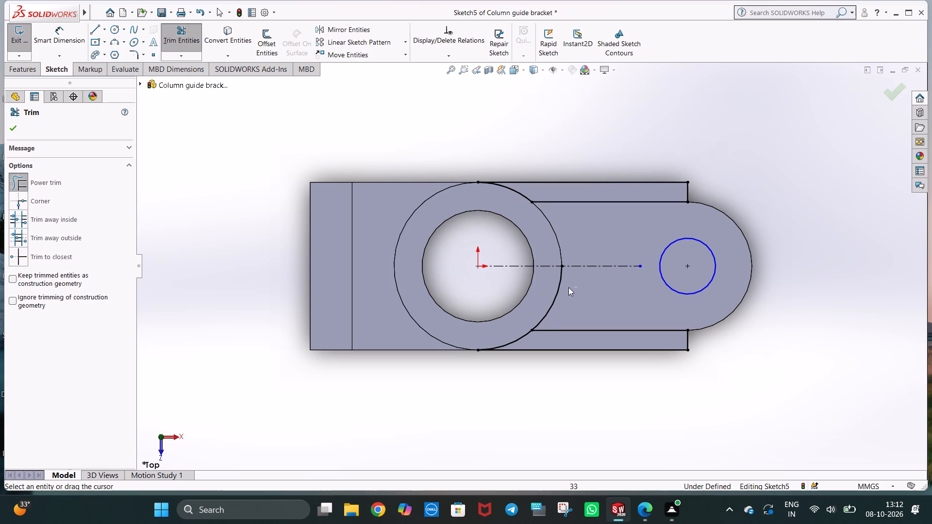
drag(568, 287, 547, 293)
key(Escape)
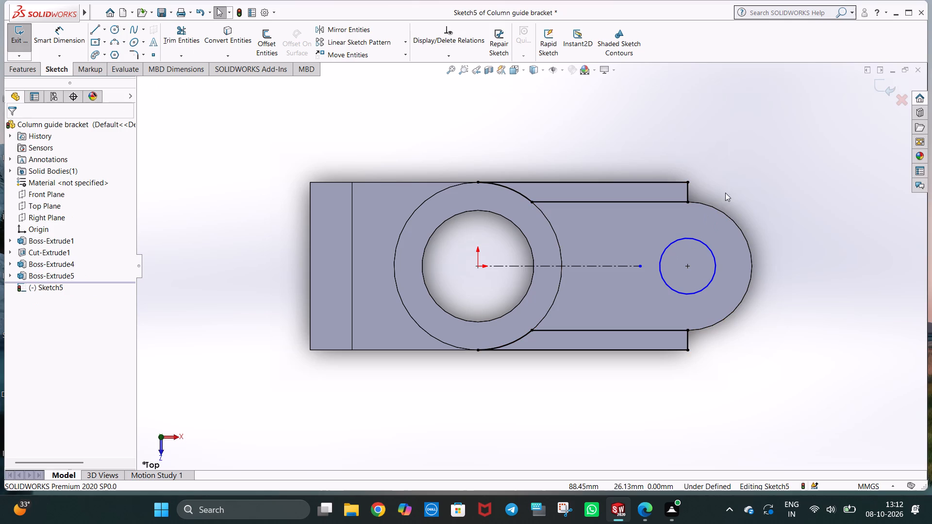
Dimension the circle at the rounded end with a diameter of 20 mm.
click(63, 38)
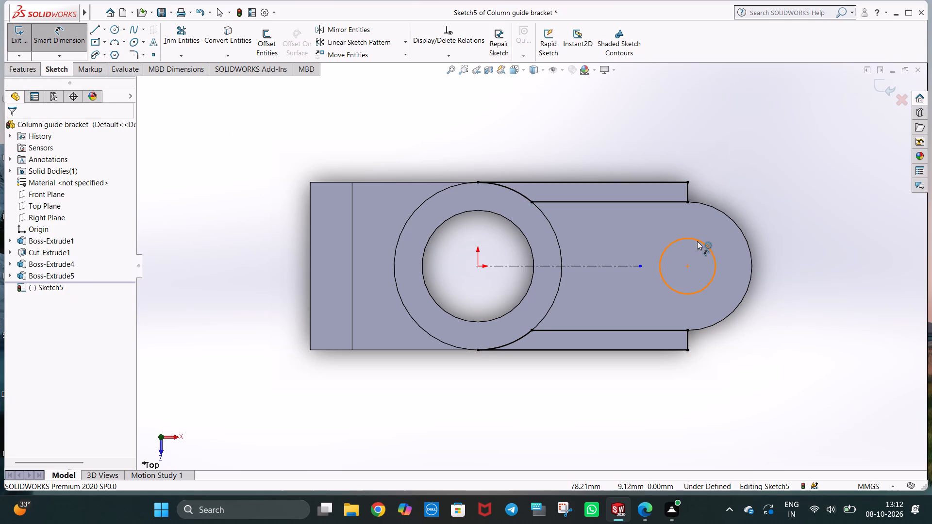
click(697, 241)
click(698, 264)
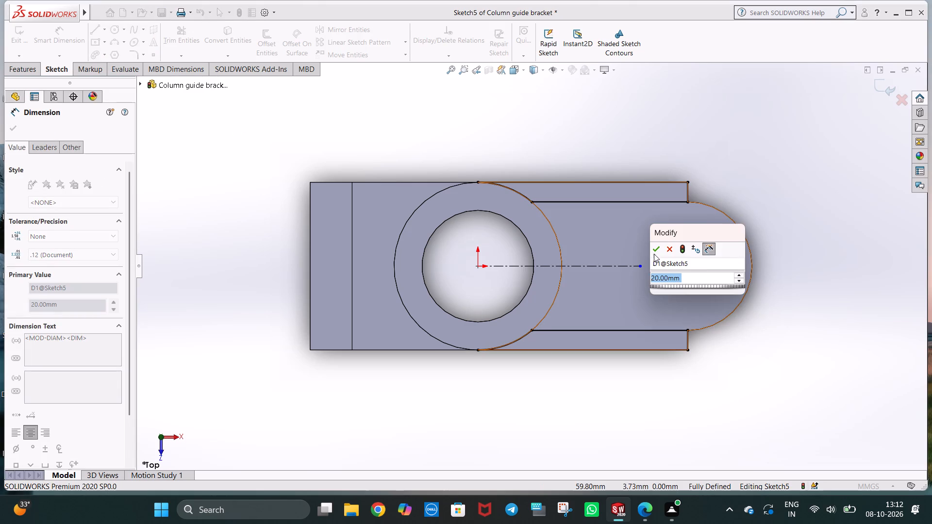
click(654, 253)
click(692, 152)
Cut-extrude the two side strips and the 20 mm circle Through All to narrow the arm and open its hole.
middle_drag(738, 236, 718, 177)
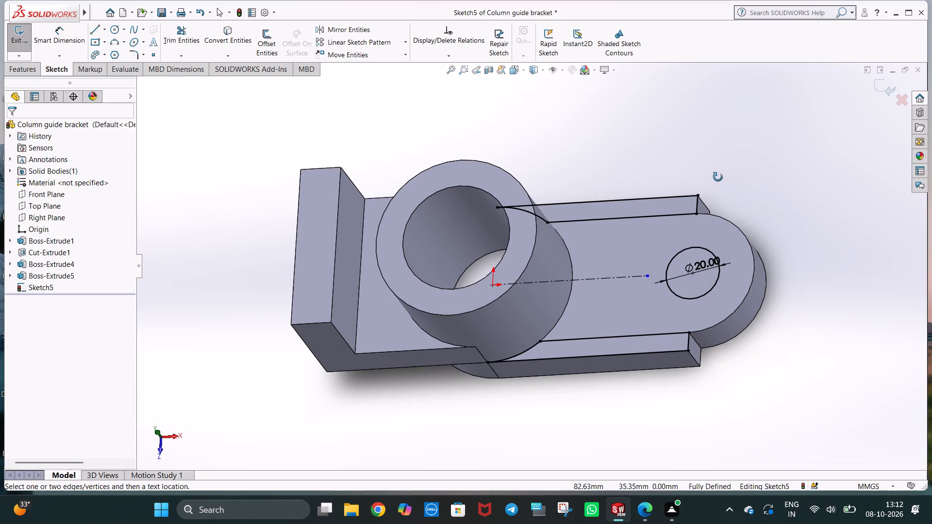
middle_drag(718, 177, 718, 176)
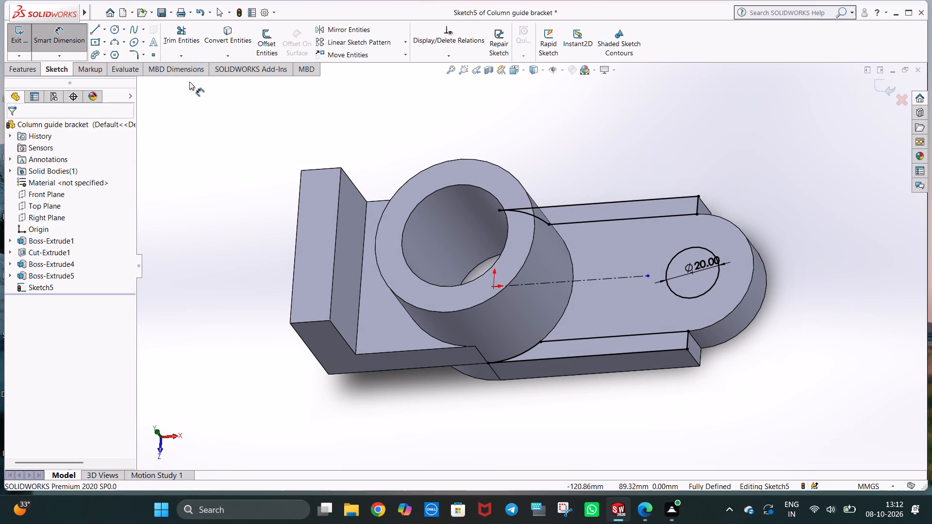
key(ctrl+5)
click(19, 67)
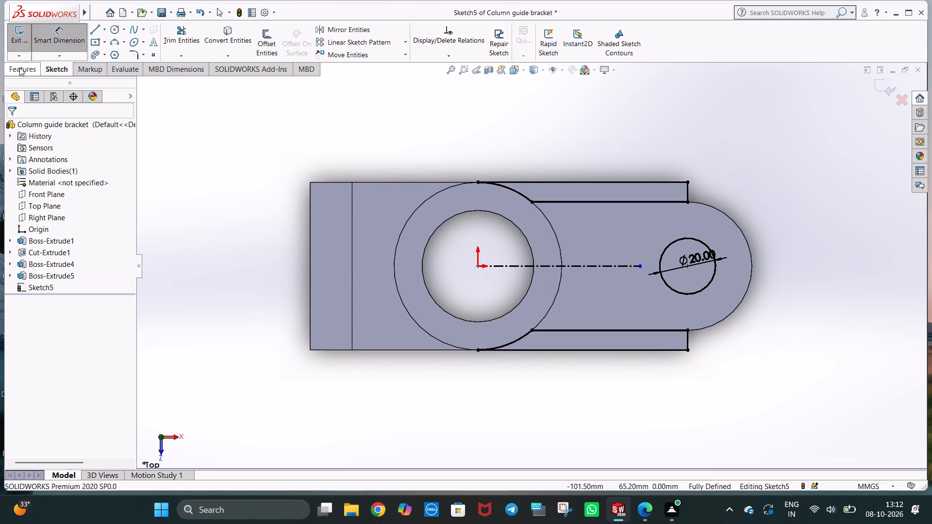
click(172, 43)
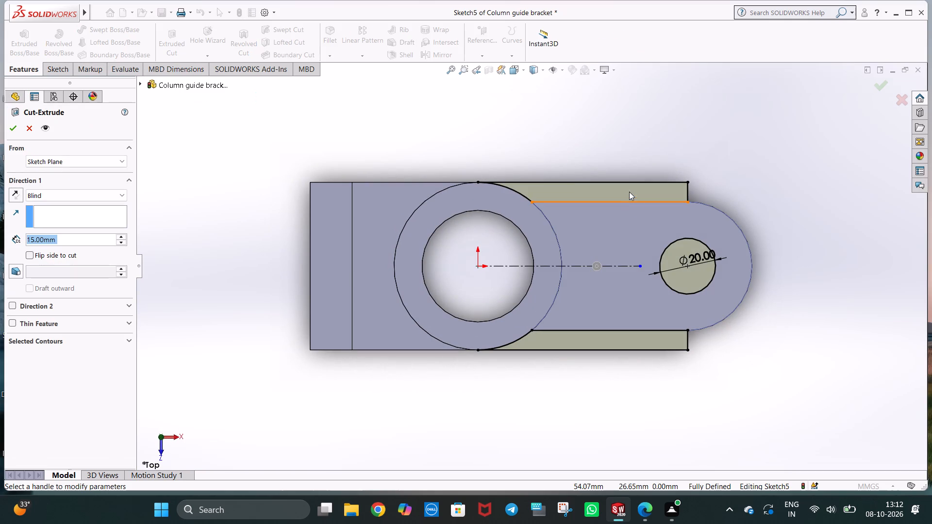
middle_drag(695, 339, 647, 218)
middle_drag(669, 393, 687, 319)
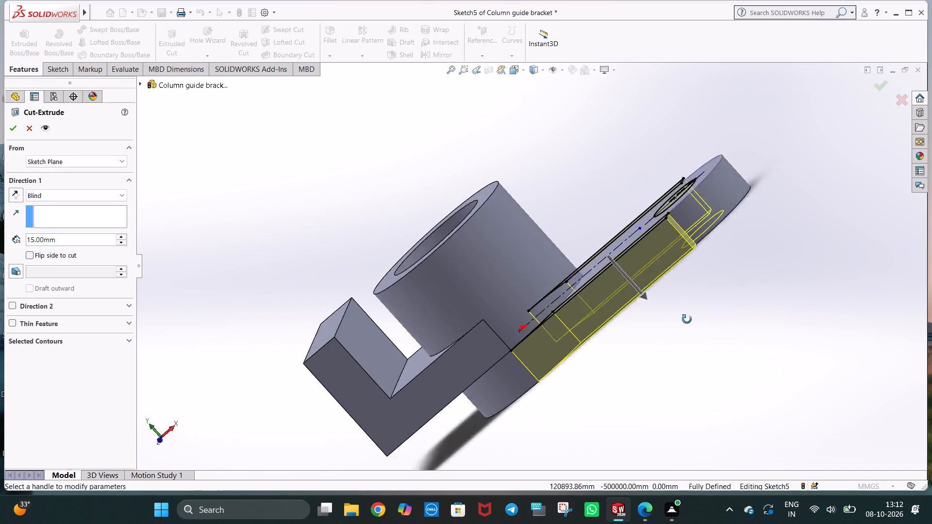
middle_drag(687, 319, 746, 325)
click(84, 192)
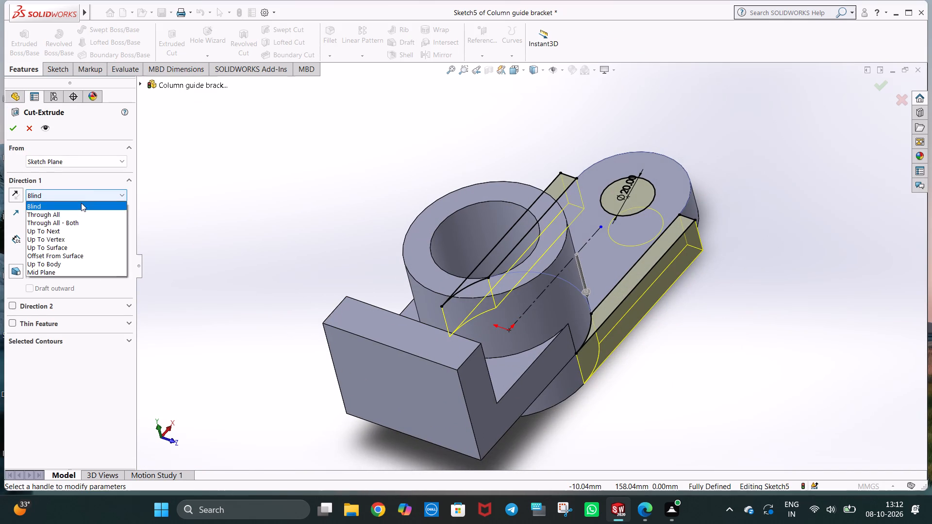
click(79, 212)
middle_drag(617, 303, 533, 267)
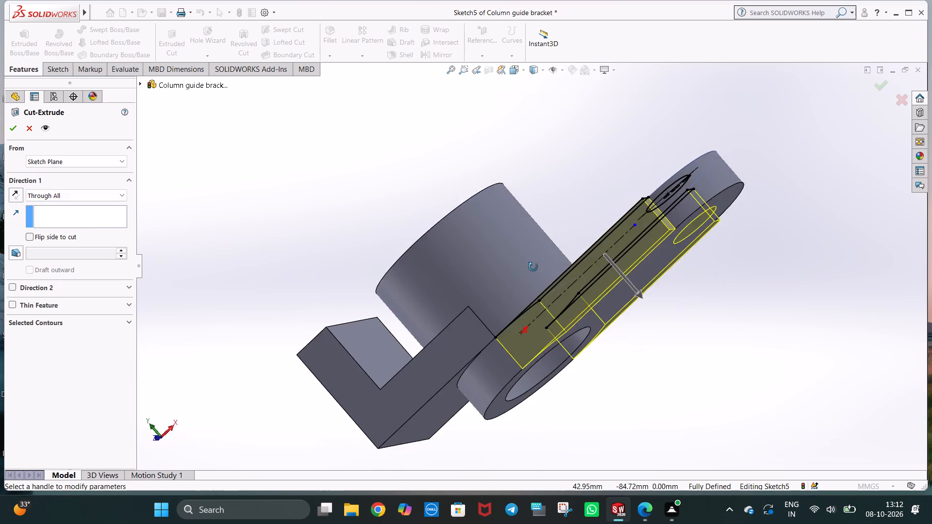
middle_drag(533, 267, 465, 237)
click(15, 124)
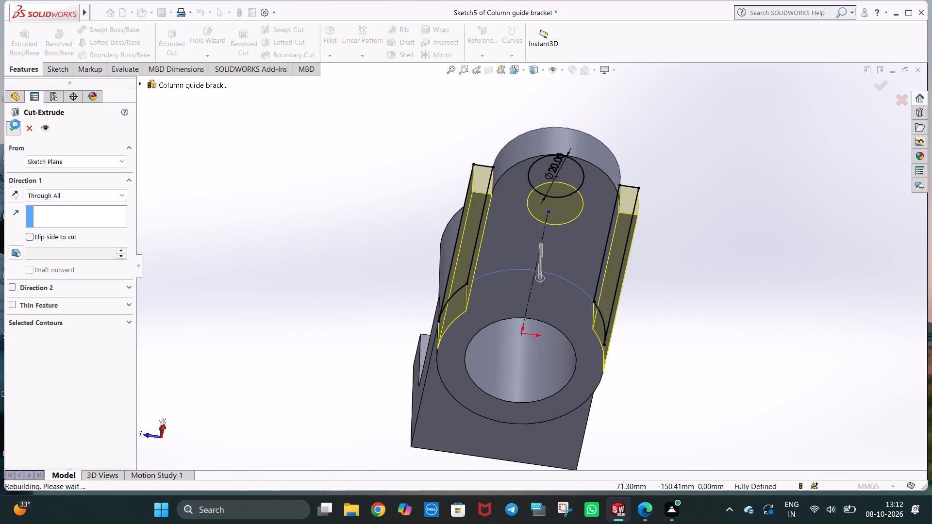
On the Front Plane, sketch a closed triangular rib profile between the ring boss's outer edge and the arm's top face, with a base about 21 mm long.
key(ctrl+5)
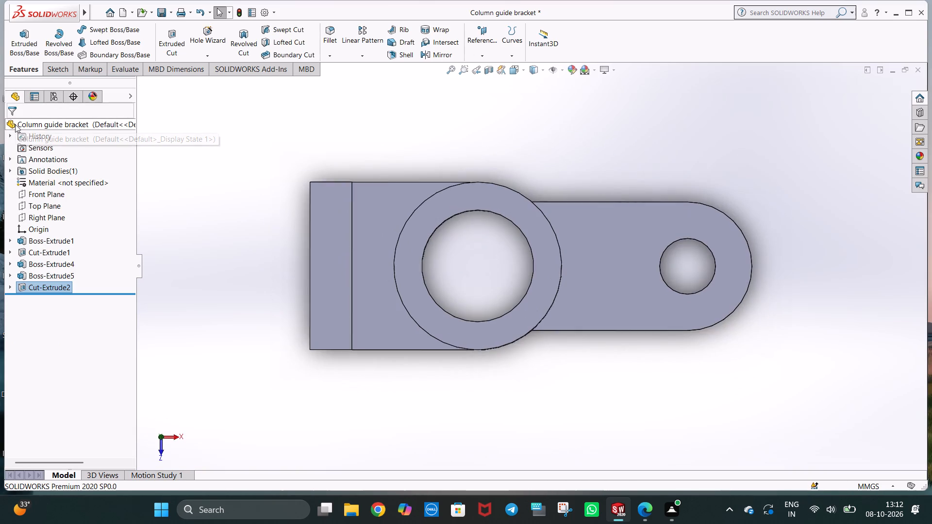
key(ctrl+7)
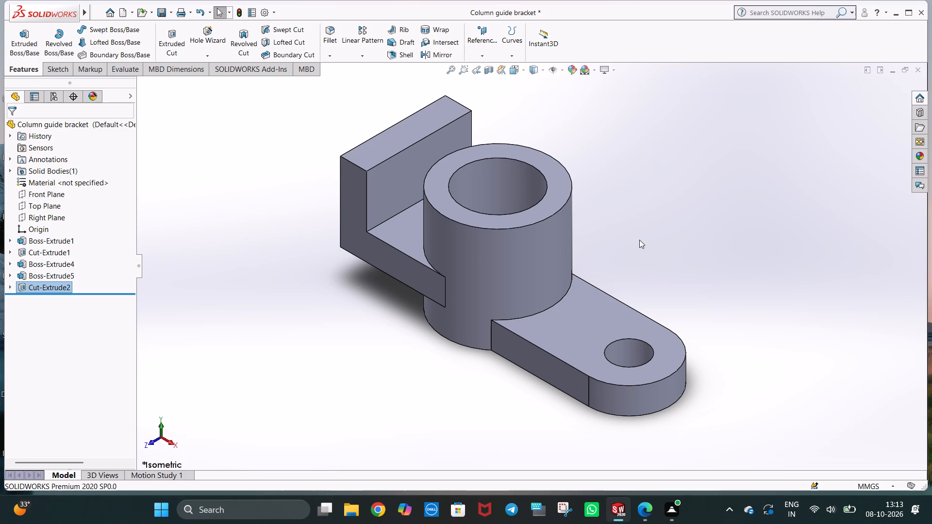
key(ctrl+1)
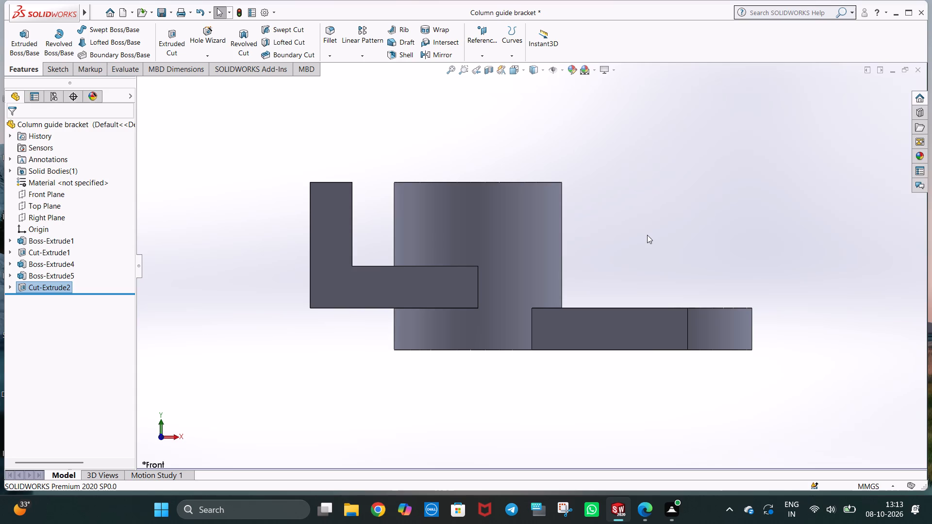
click(53, 69)
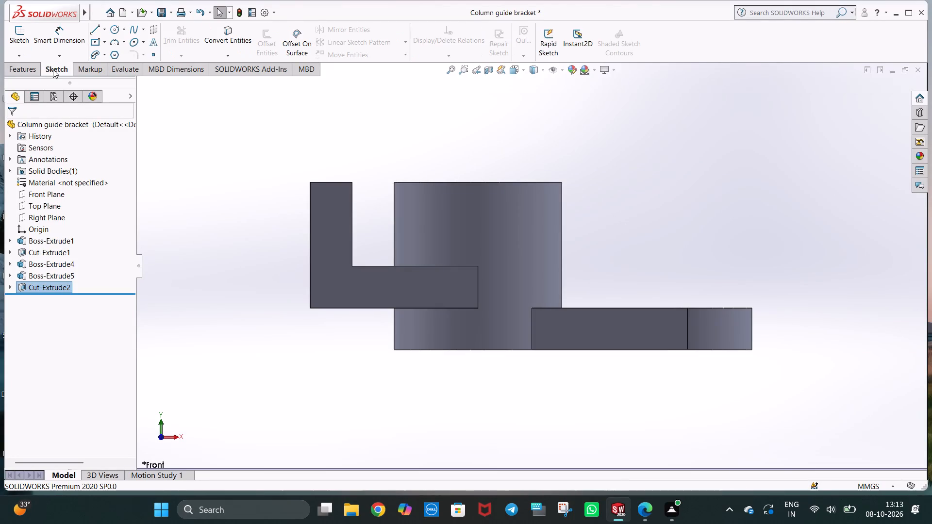
click(50, 194)
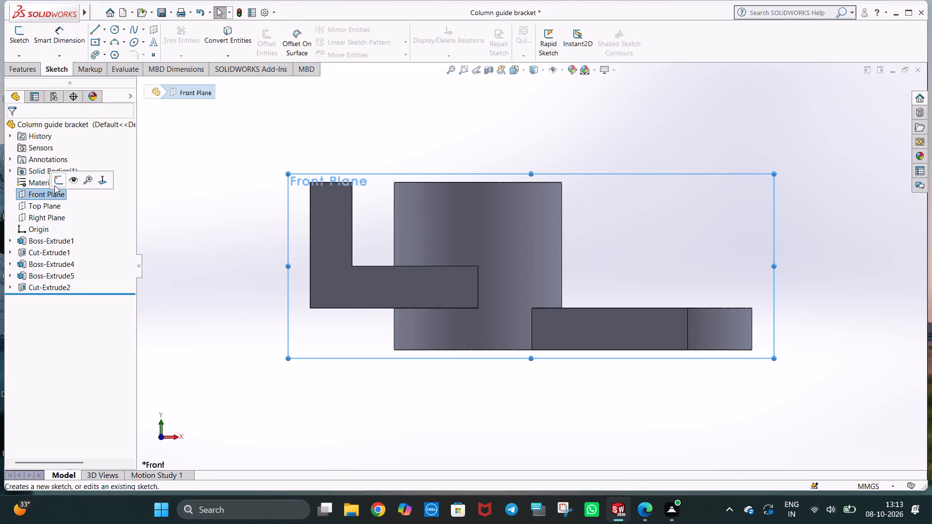
click(57, 181)
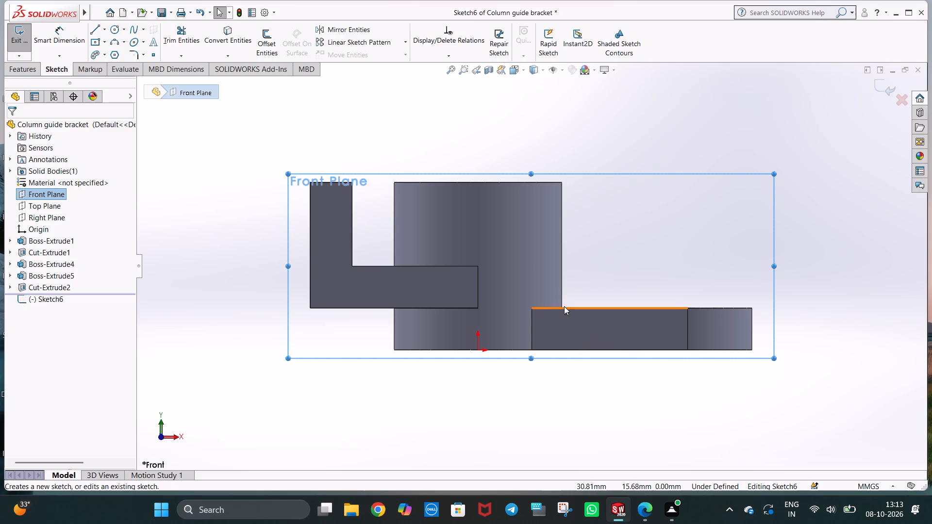
click(91, 32)
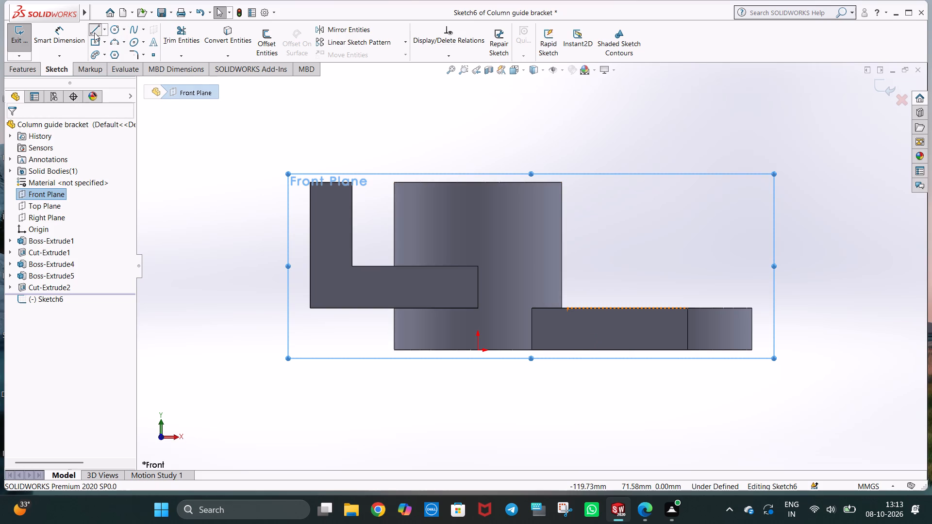
click(562, 307)
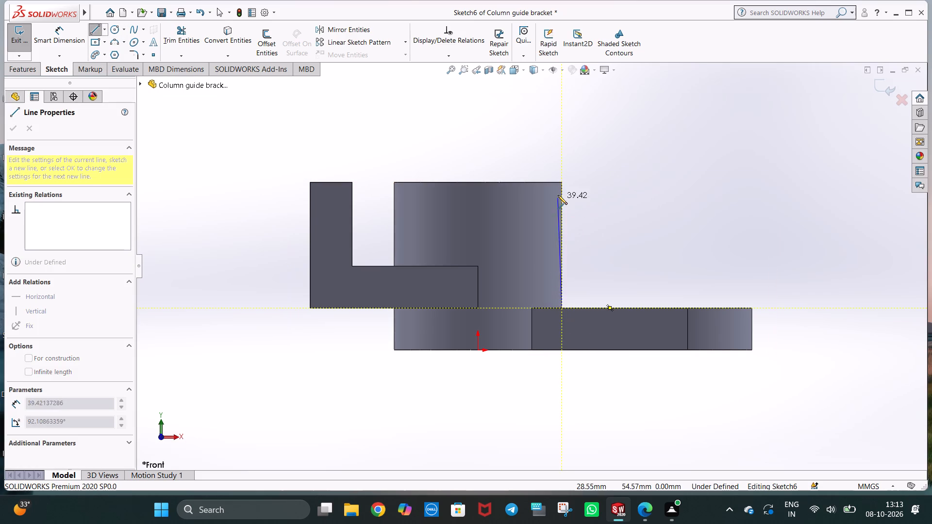
click(562, 180)
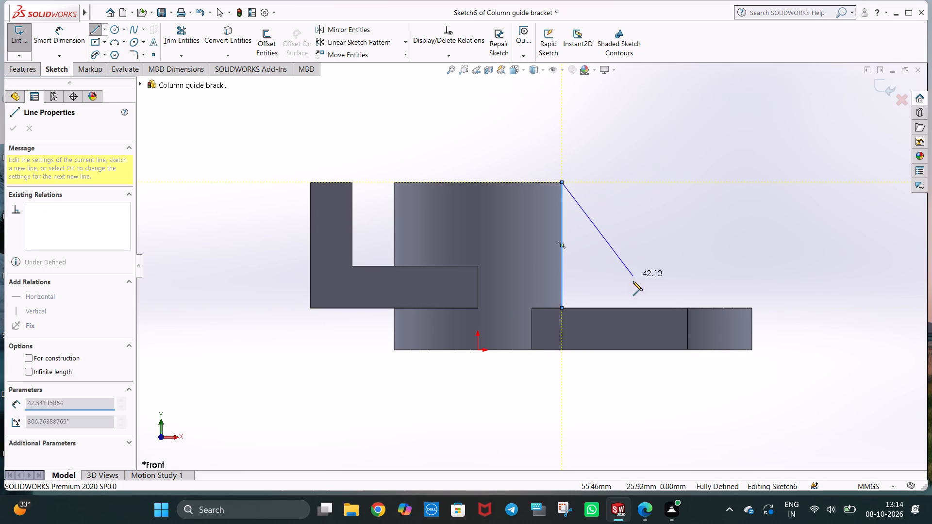
click(621, 309)
click(564, 310)
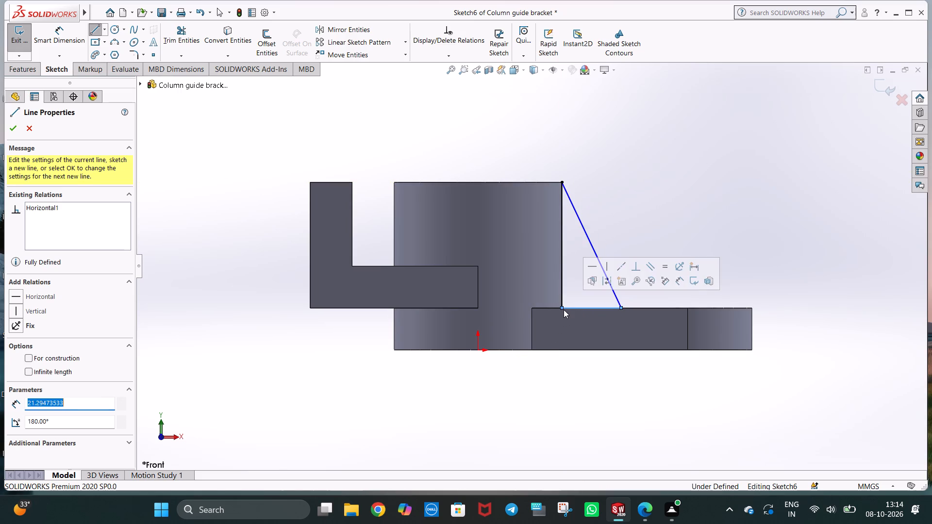
key(Escape)
click(634, 217)
key(Escape)
middle_drag(635, 218, 618, 298)
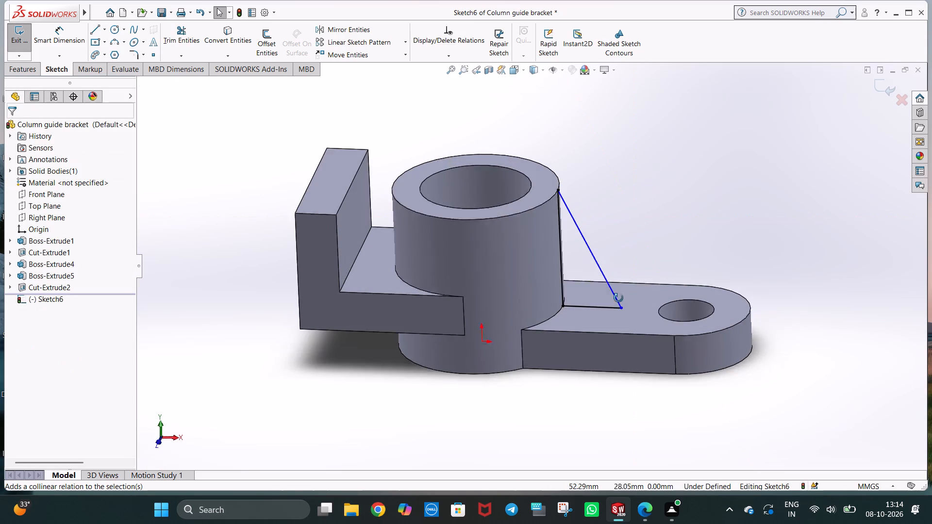
middle_drag(618, 298, 621, 294)
Dimension the triangle's base along the arm's top face to 25 mm.
key(ctrl+1)
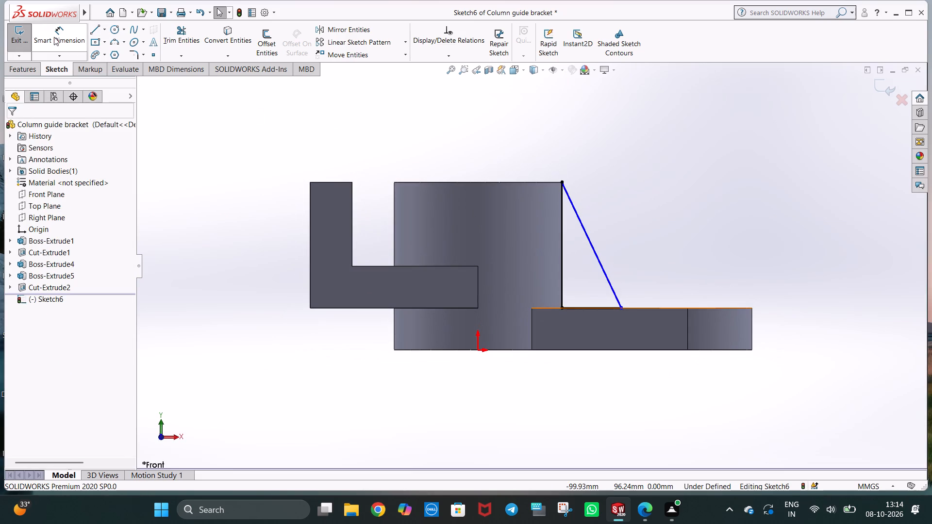
click(54, 37)
click(562, 310)
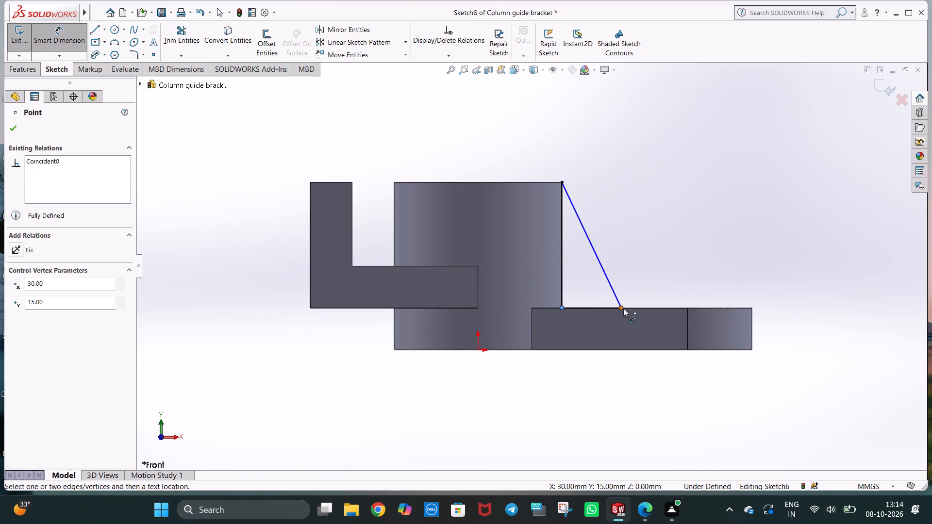
click(623, 308)
click(592, 330)
text(25)
key(Return)
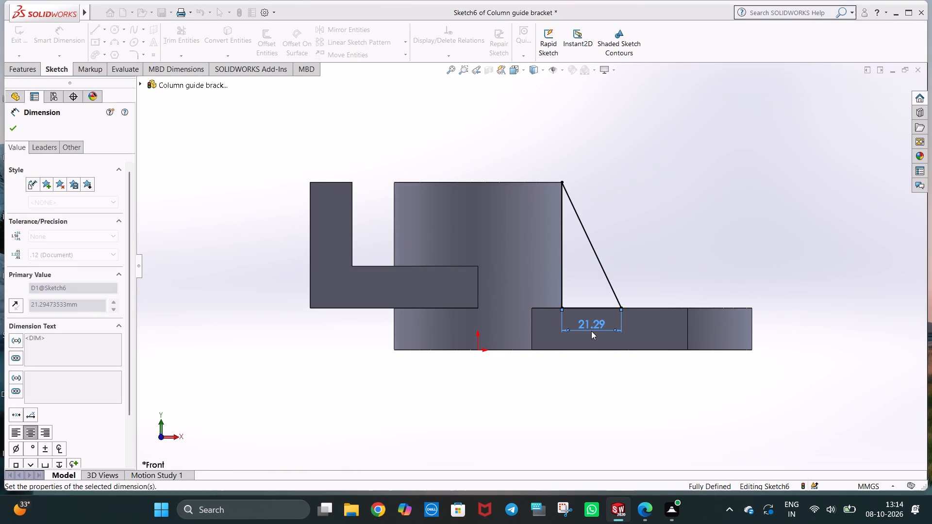
click(627, 224)
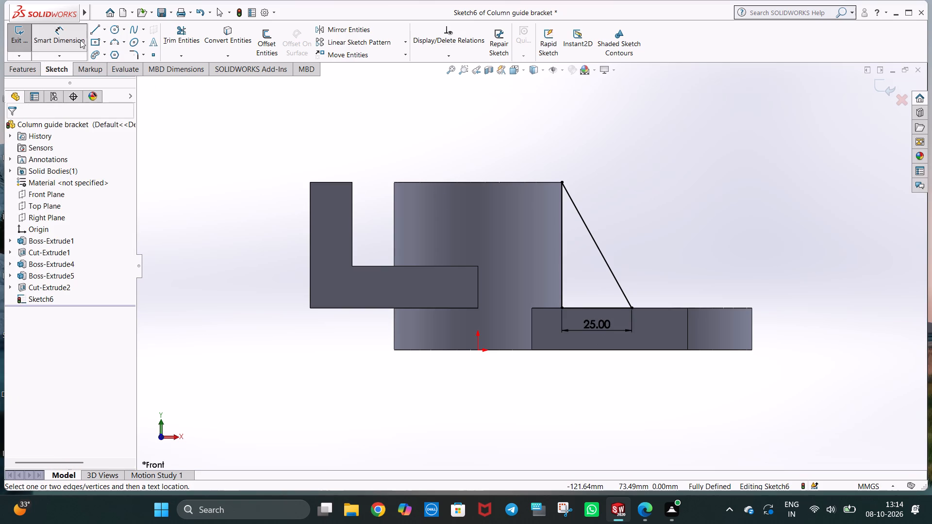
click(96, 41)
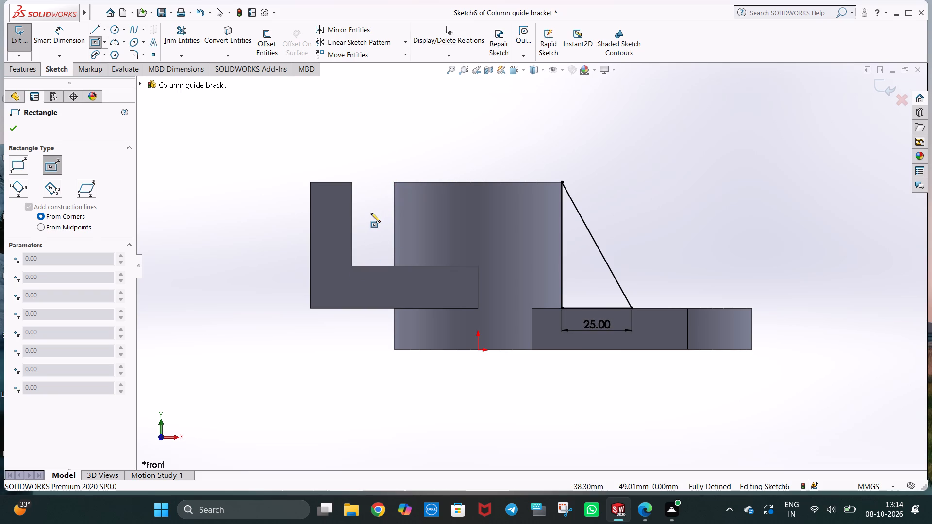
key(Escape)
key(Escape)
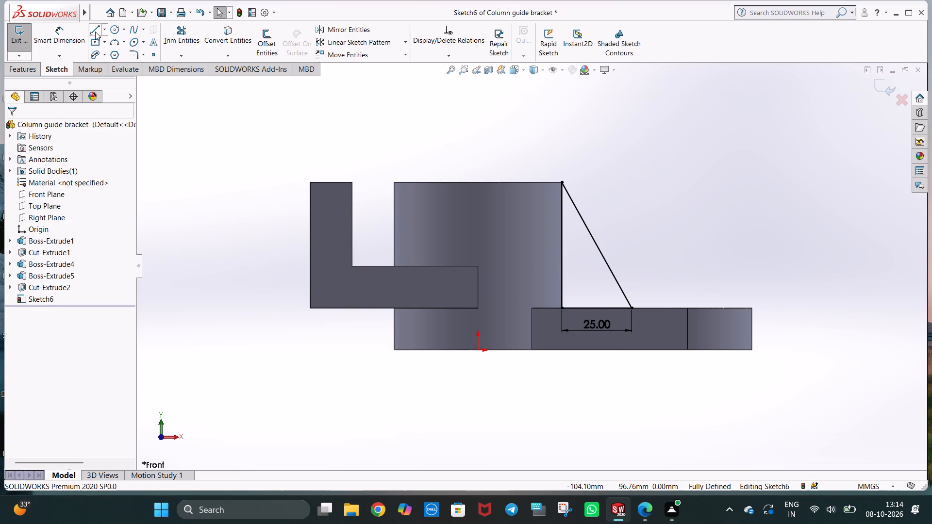
Sketch a closed four-line rectangle, about 15 mm wide and 30 mm high, filling the gap between the upright wall and the ring boss.
click(95, 31)
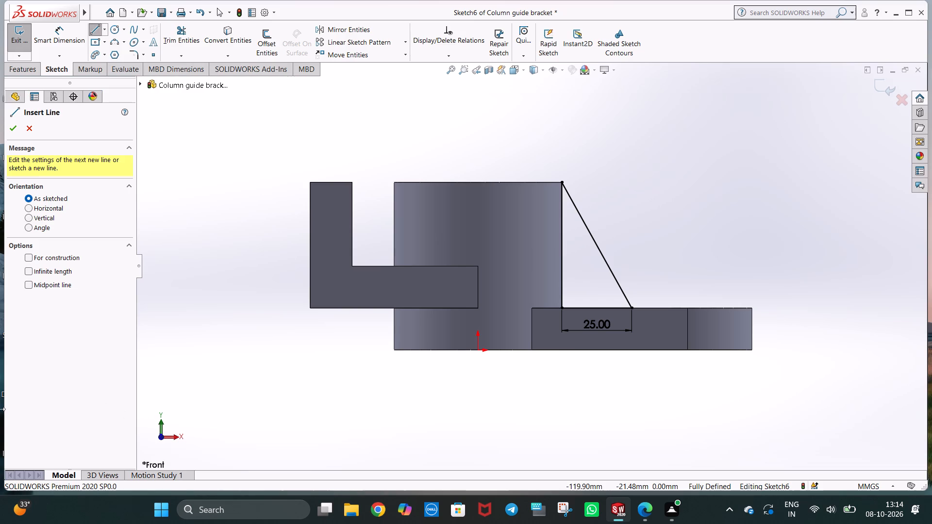
click(351, 183)
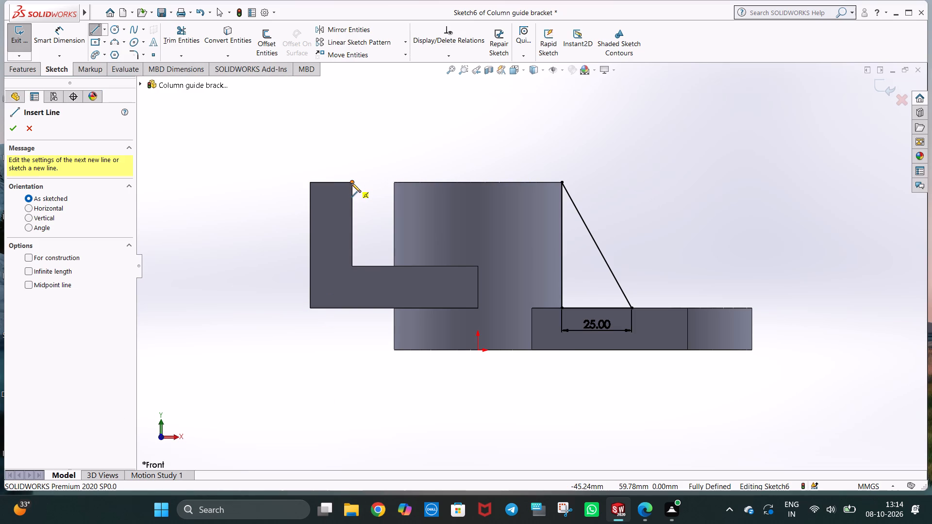
click(392, 182)
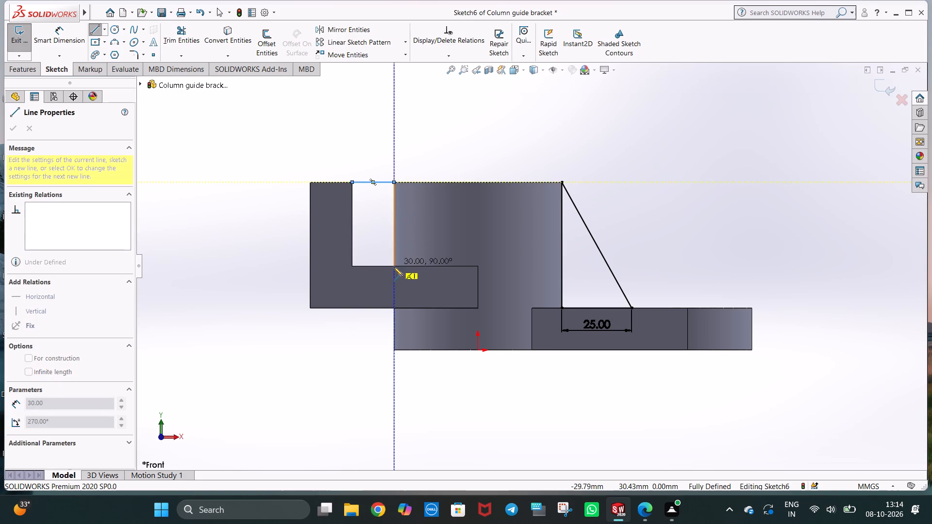
click(394, 267)
click(351, 266)
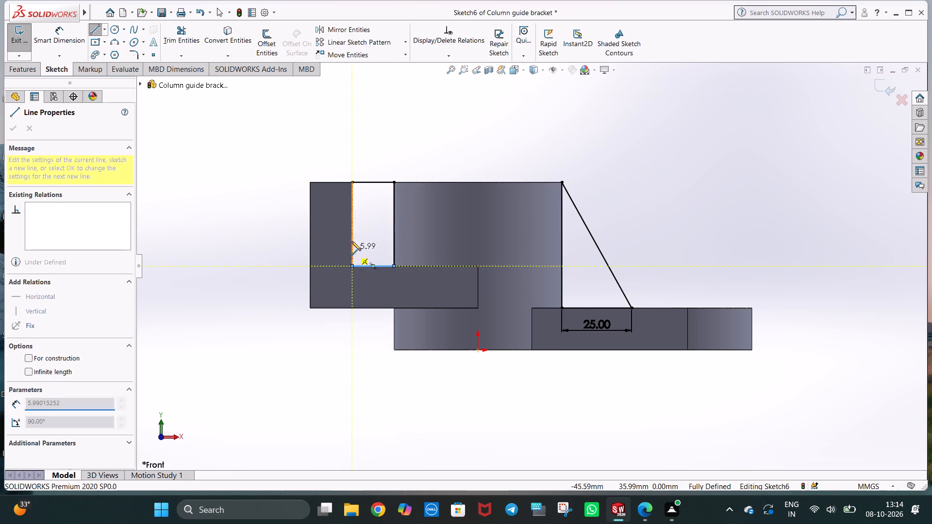
click(350, 182)
key(Escape)
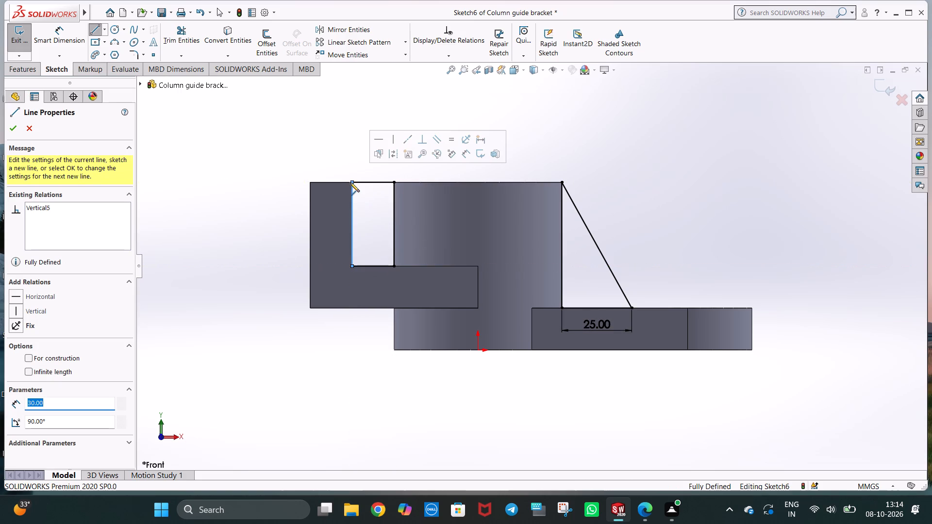
key(Escape)
key(Escape)
click(607, 165)
middle_drag(603, 177, 582, 278)
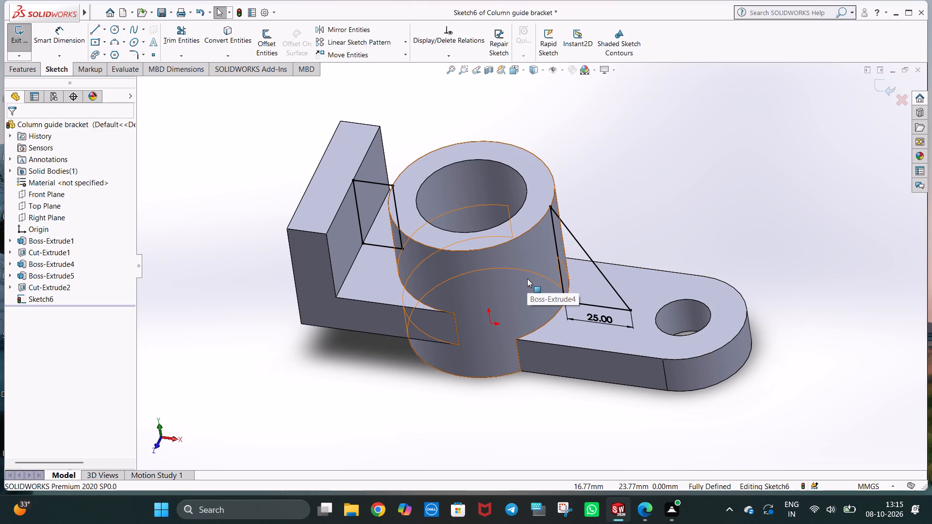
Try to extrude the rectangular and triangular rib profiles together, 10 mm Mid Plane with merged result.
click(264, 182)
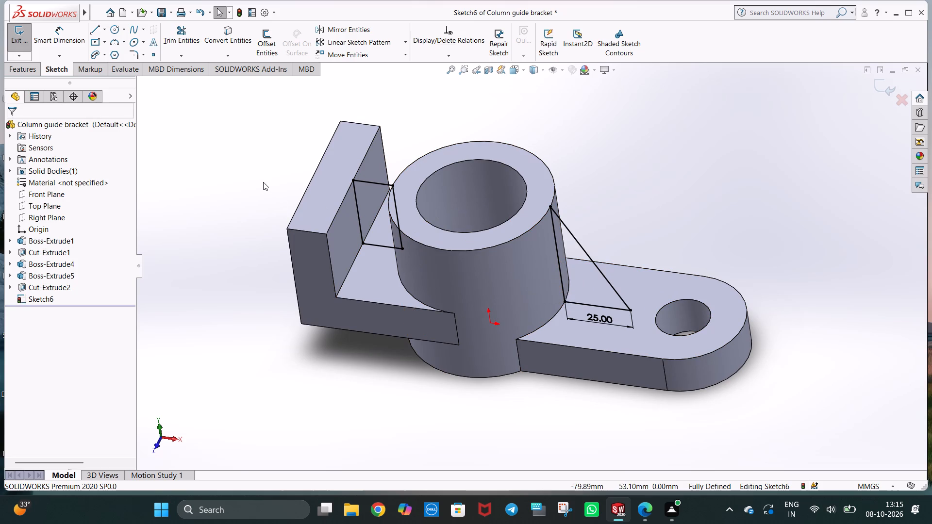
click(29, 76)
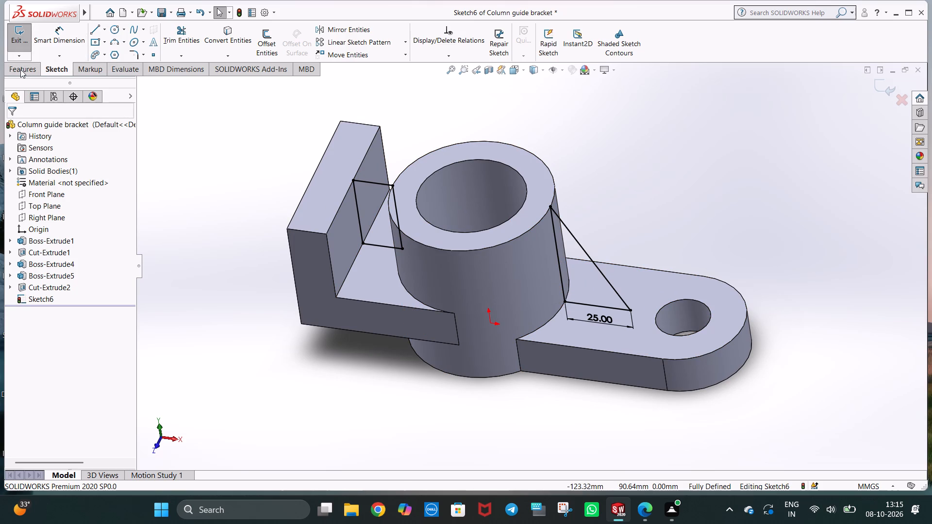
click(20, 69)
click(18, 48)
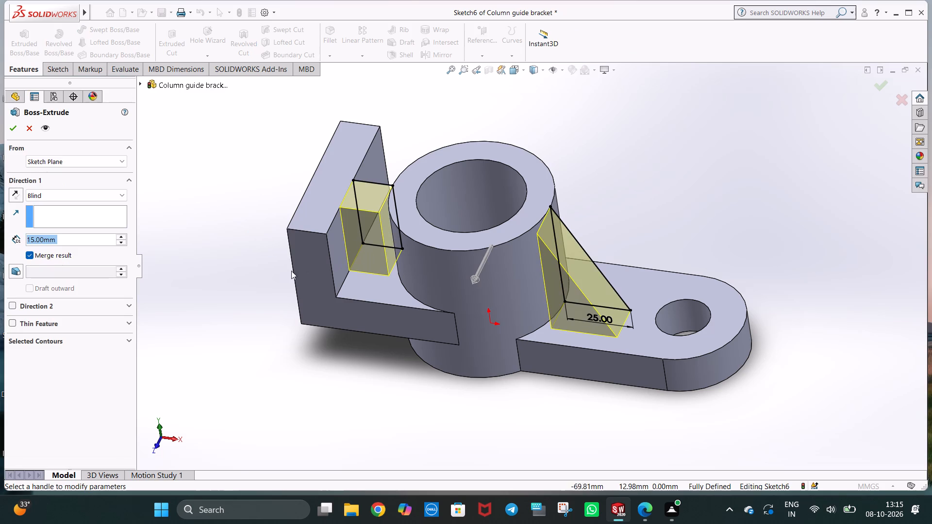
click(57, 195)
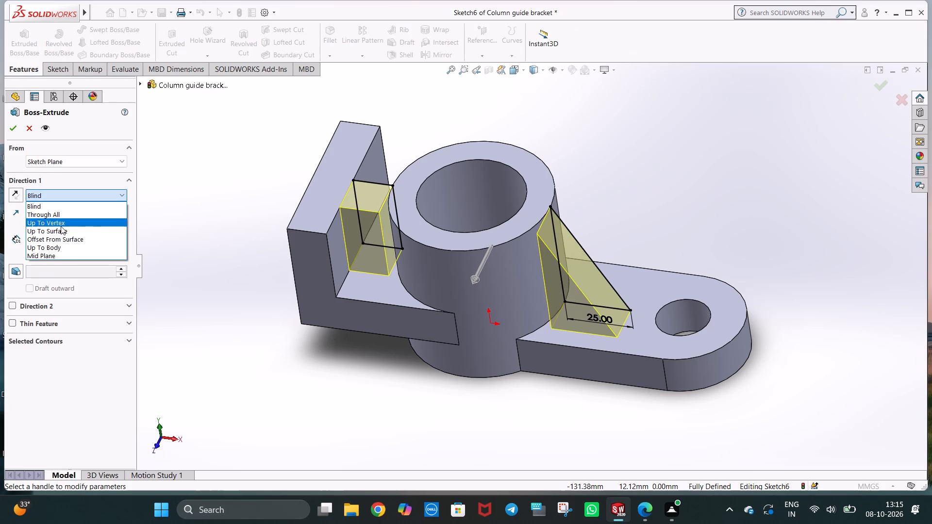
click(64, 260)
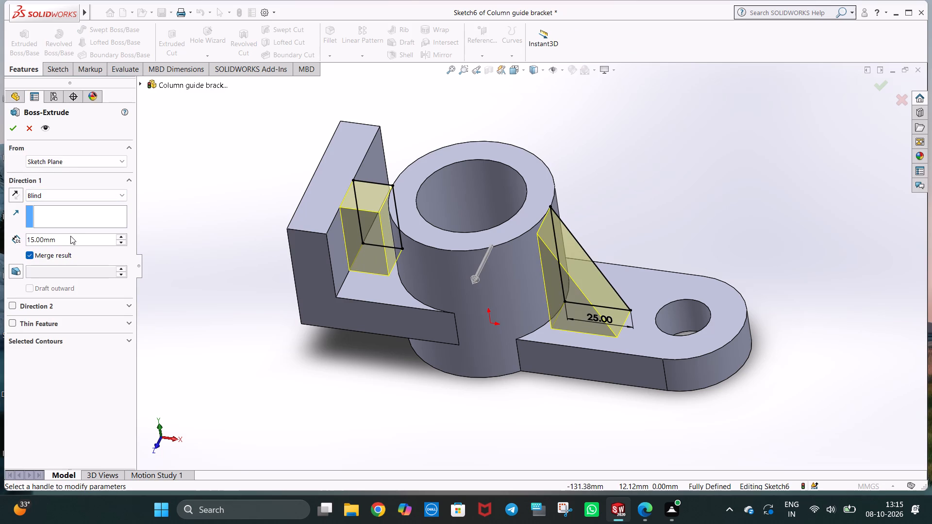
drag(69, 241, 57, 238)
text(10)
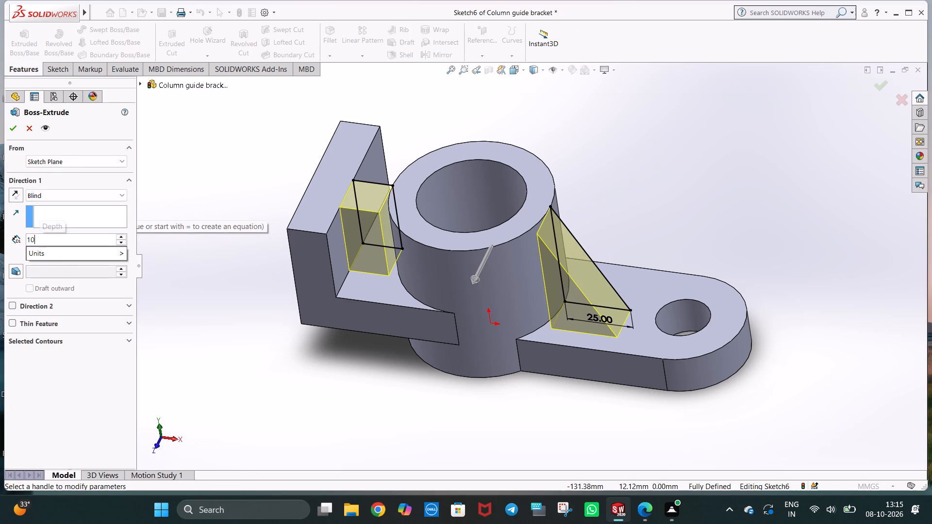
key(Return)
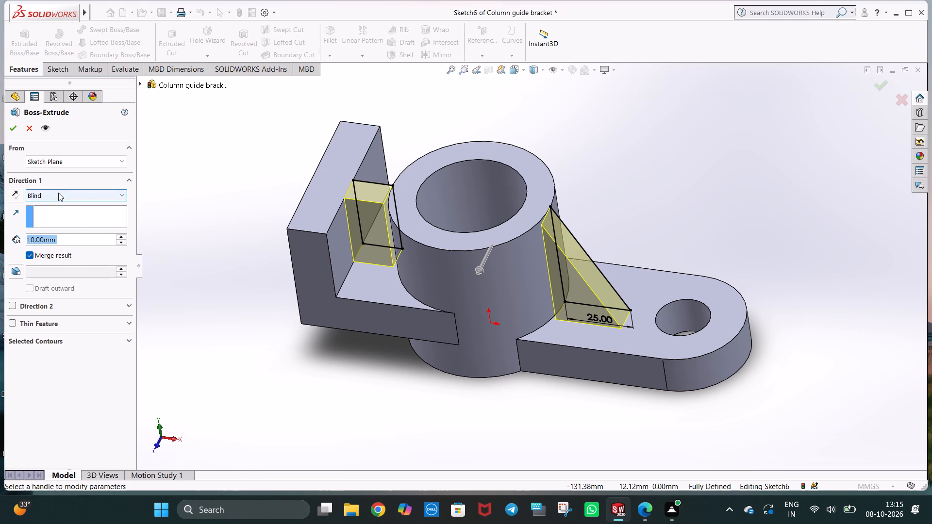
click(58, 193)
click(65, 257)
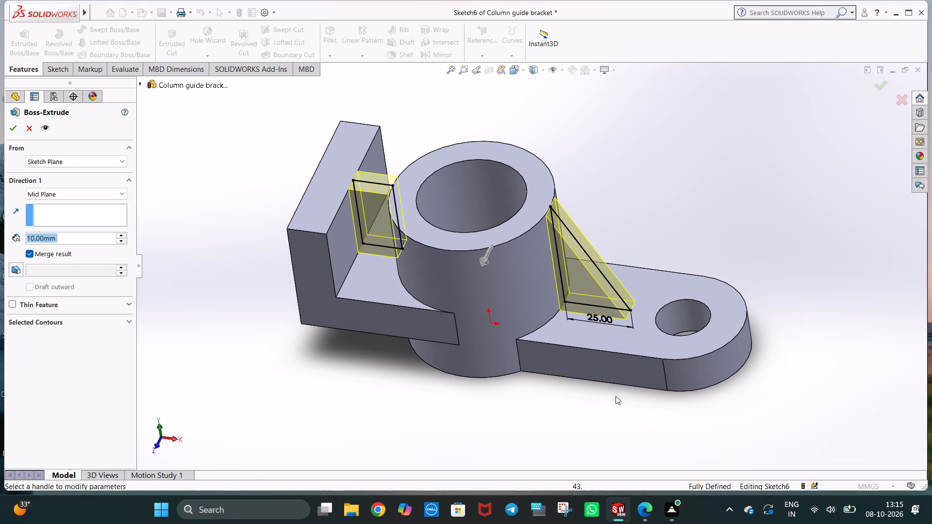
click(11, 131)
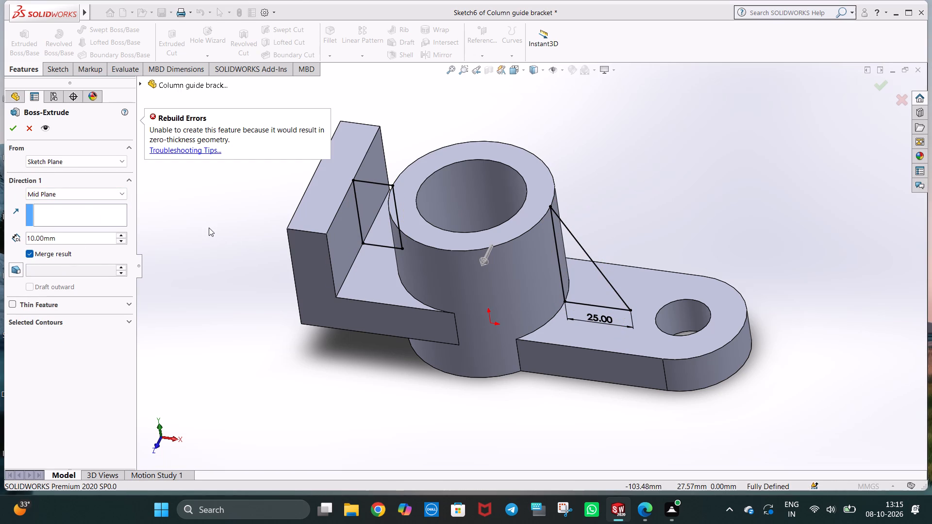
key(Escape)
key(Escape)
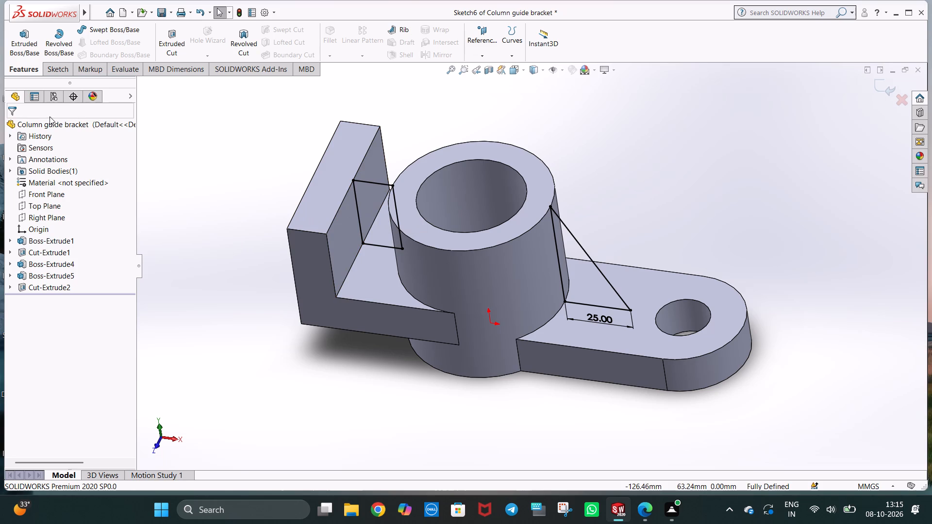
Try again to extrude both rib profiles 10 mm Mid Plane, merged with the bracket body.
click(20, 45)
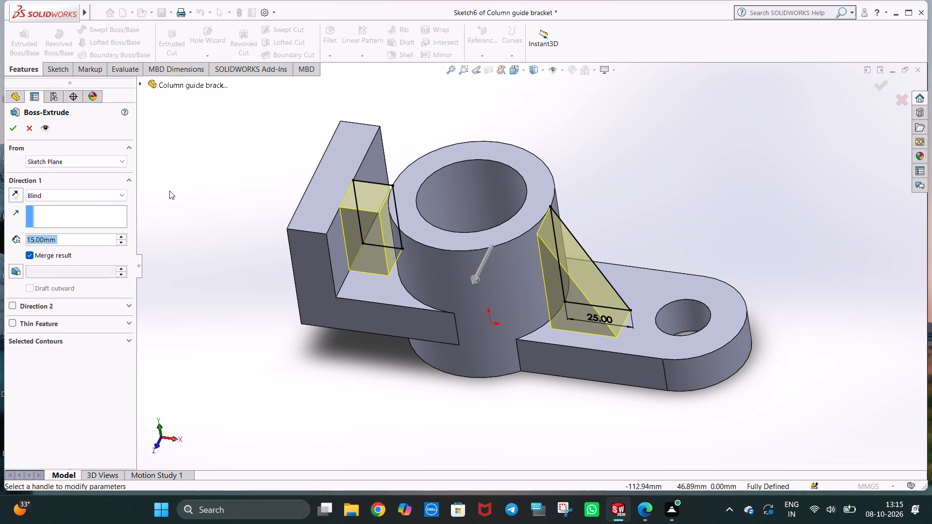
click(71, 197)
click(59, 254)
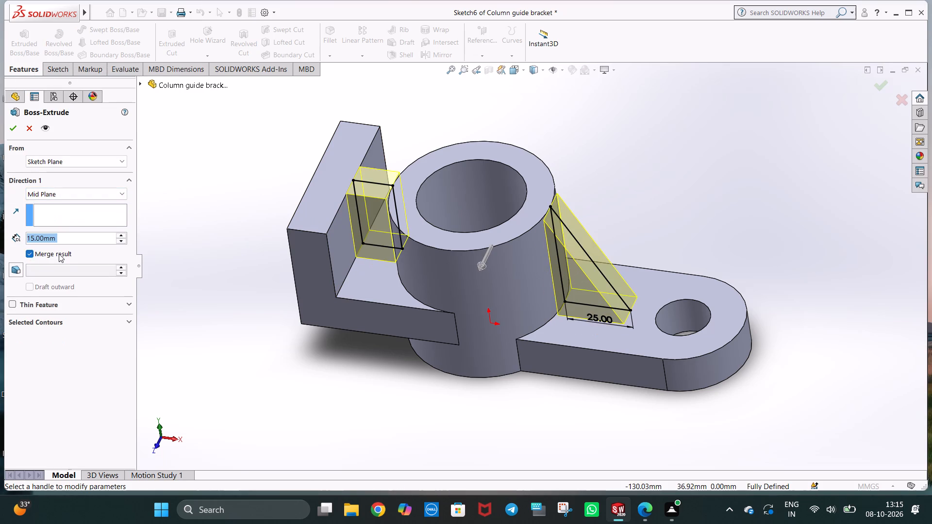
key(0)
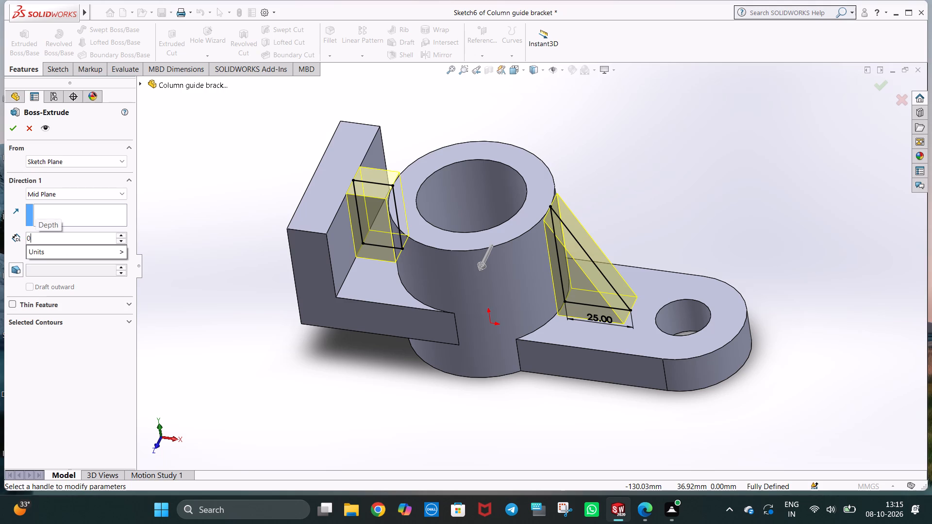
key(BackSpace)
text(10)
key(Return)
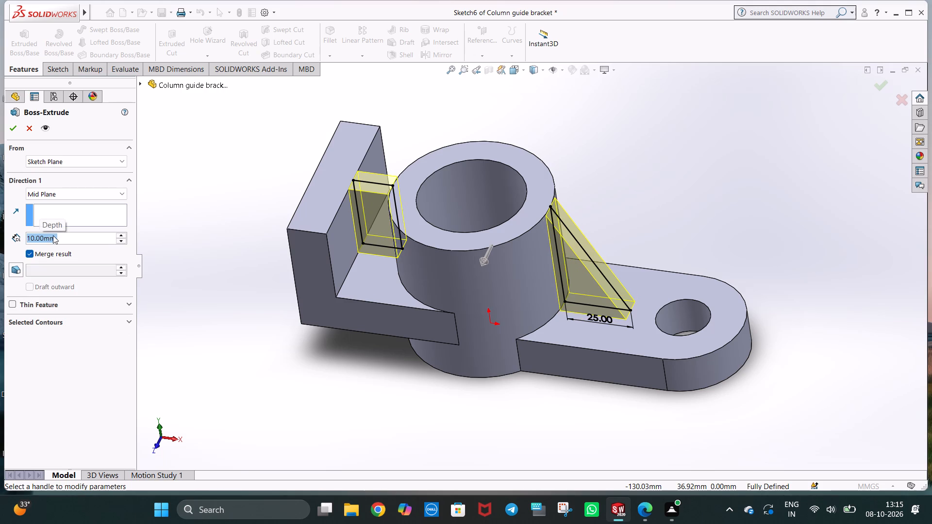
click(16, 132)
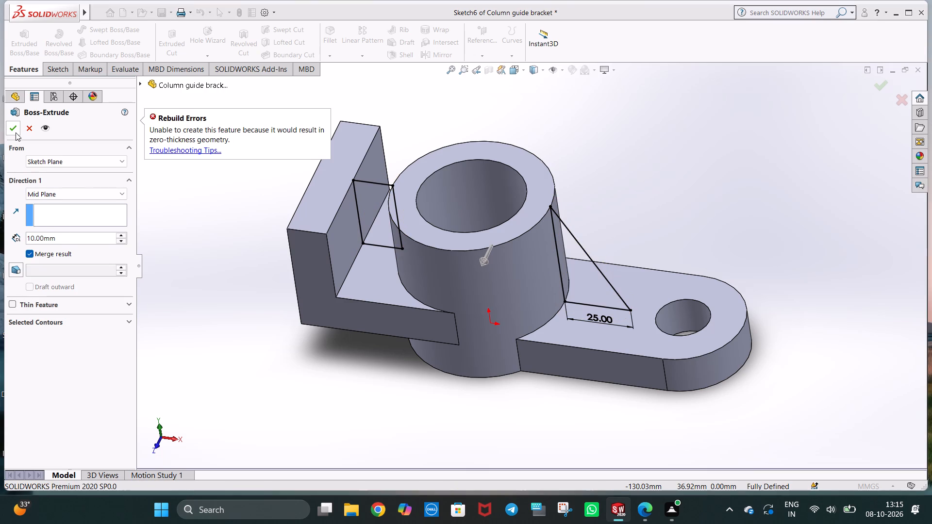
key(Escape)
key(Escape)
Undo the rectangle's lines between the upright wall and the ring boss, leaving only the triangular profile in the sketch.
click(194, 257)
key(ctrl+z)
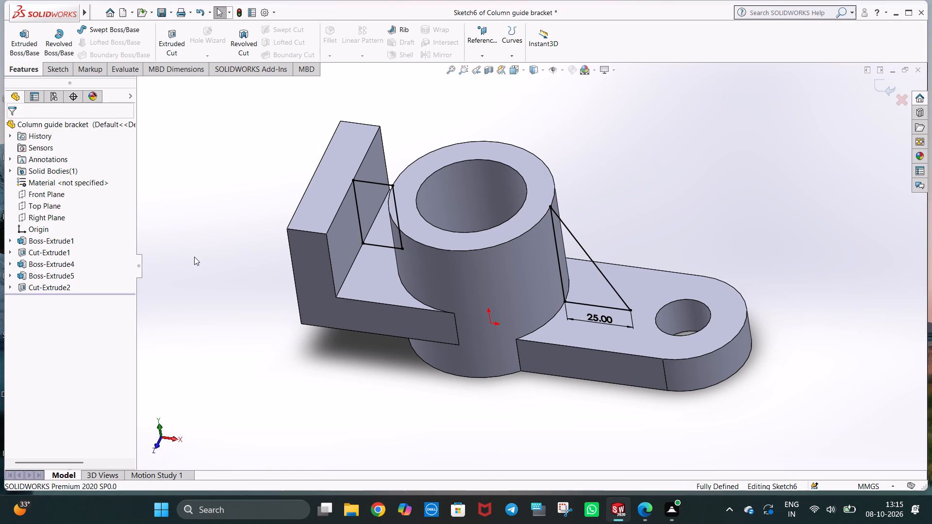
key(ctrl+z)
key(ctrl+z)
key(ctrl+z)
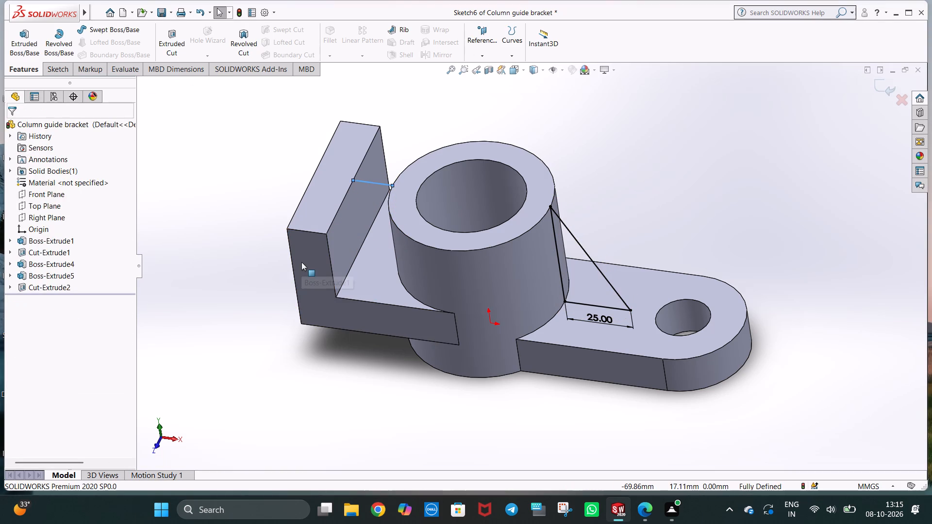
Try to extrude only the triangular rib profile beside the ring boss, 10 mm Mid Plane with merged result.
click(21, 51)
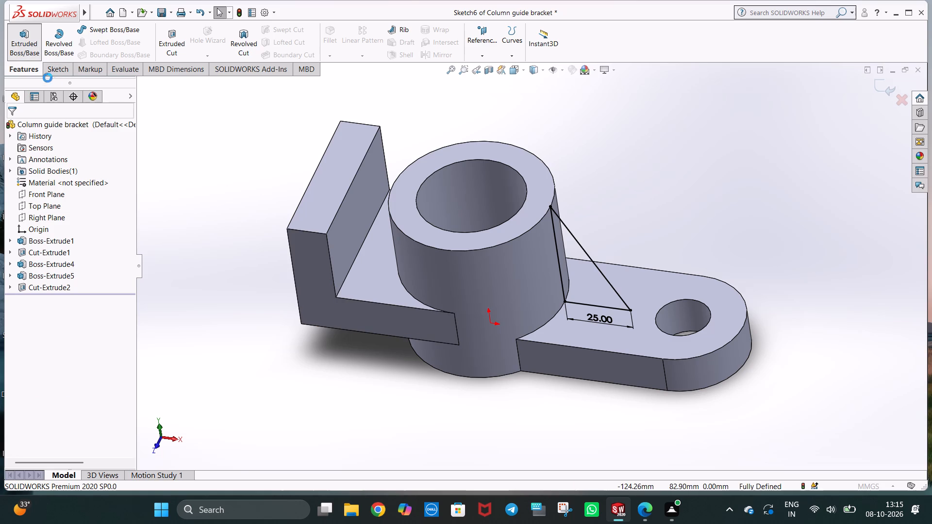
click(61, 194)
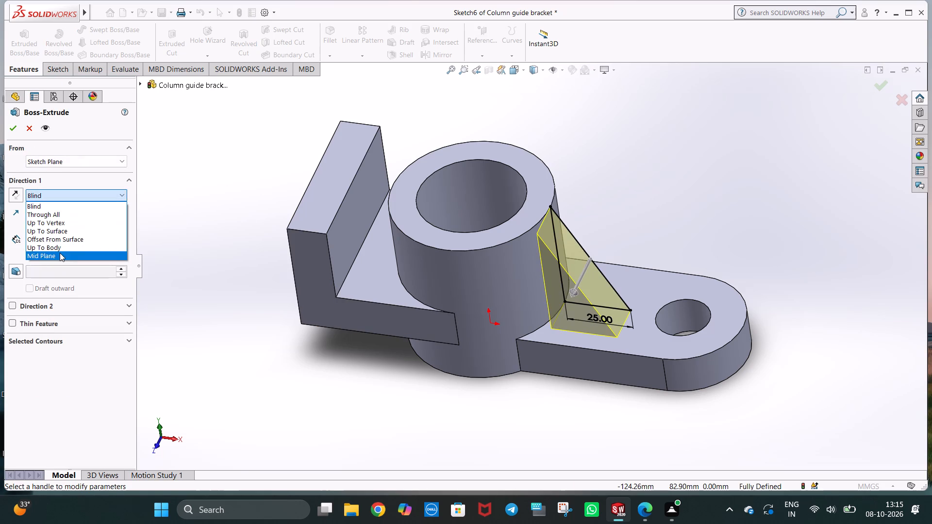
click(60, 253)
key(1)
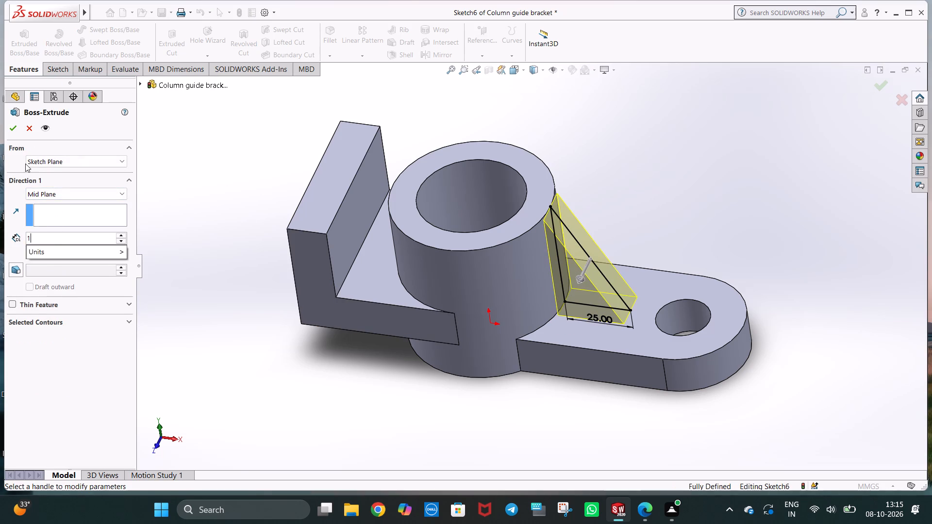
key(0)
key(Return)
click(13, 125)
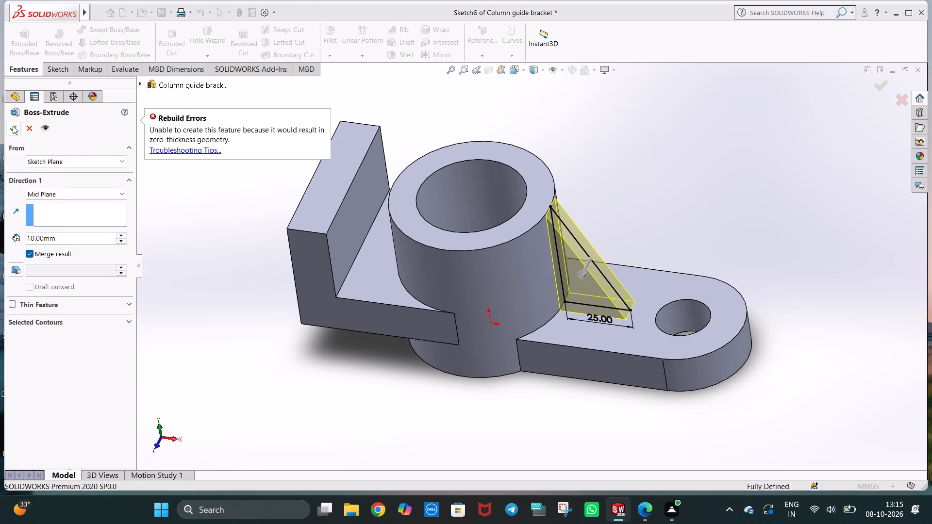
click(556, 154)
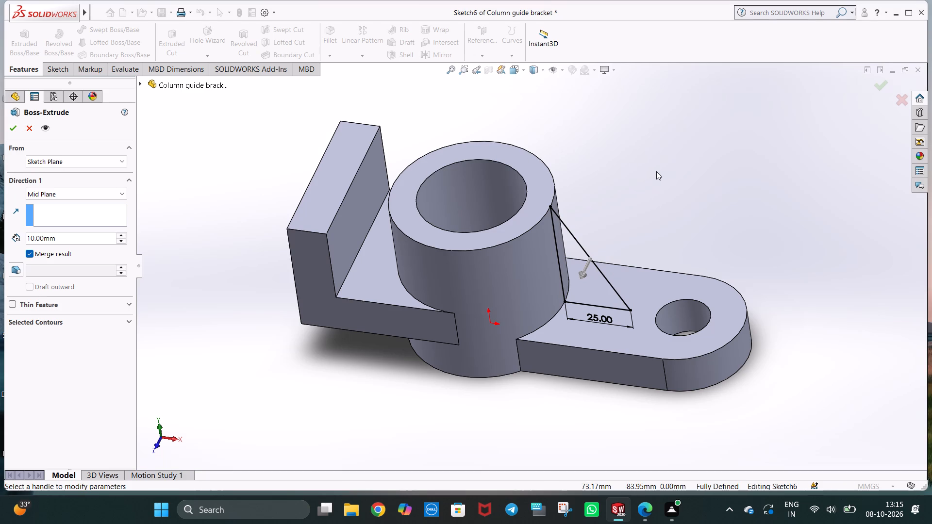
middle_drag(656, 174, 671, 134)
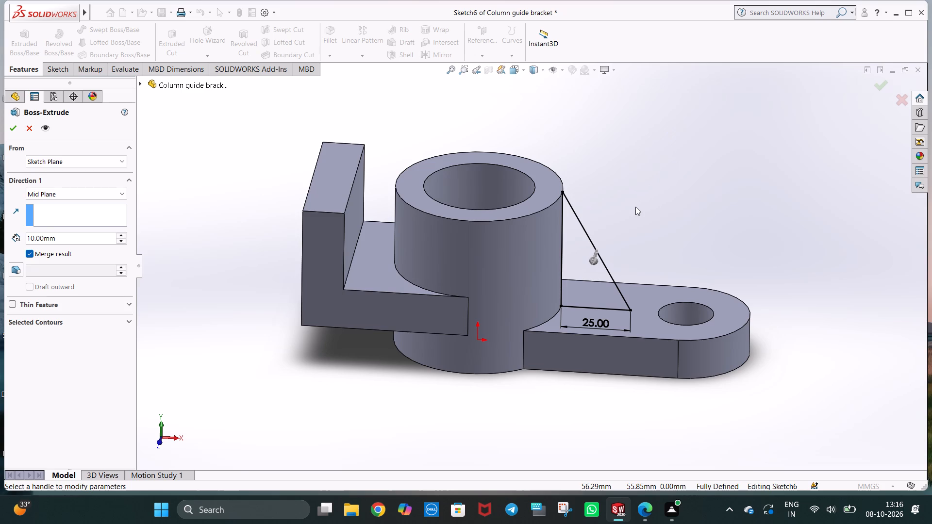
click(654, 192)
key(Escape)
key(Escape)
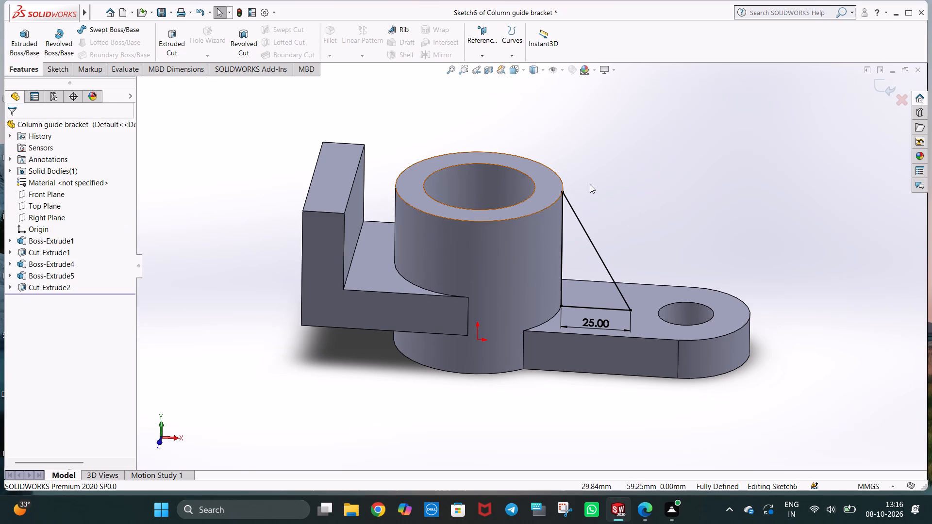
Save the Column guide bracket part.
click(683, 162)
key(Escape)
key(ctrl+s)
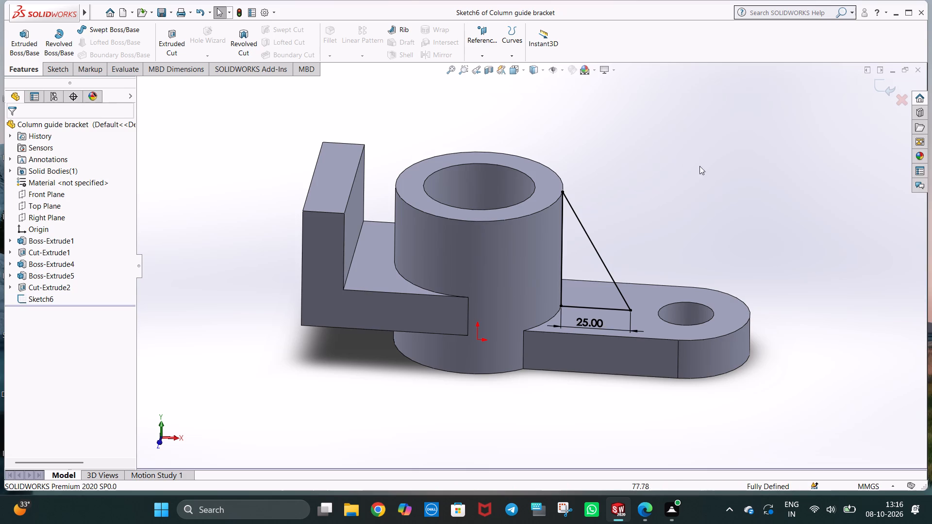
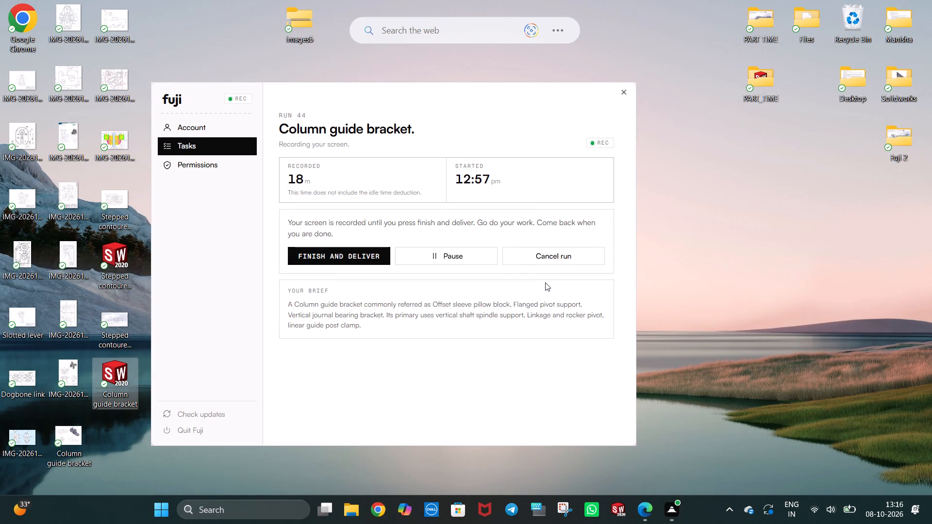
Open the saved Column guide bracket SOLIDWORKS part from the desktop.
click(682, 239)
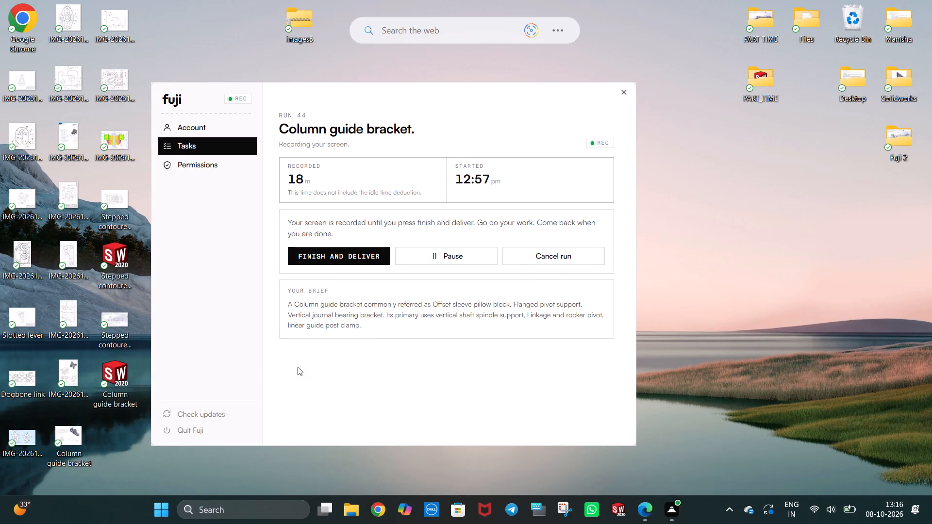
double_click(124, 393)
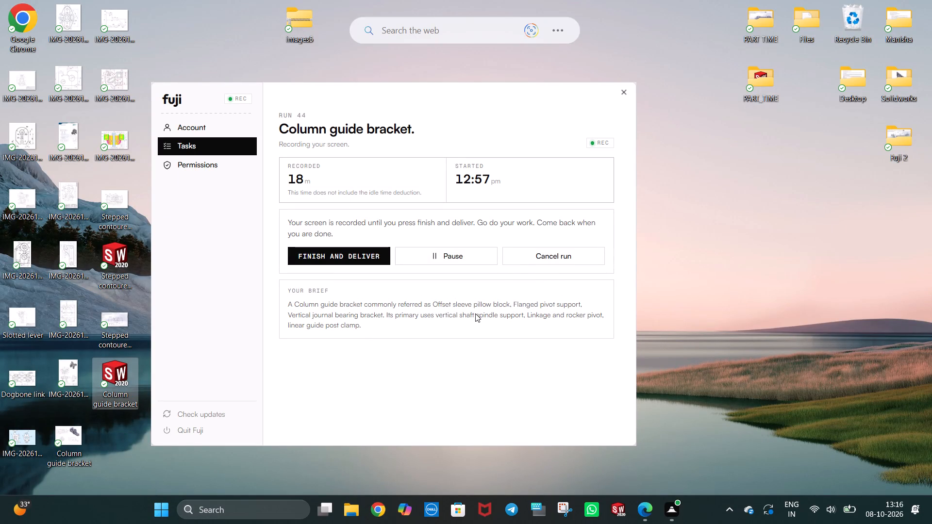
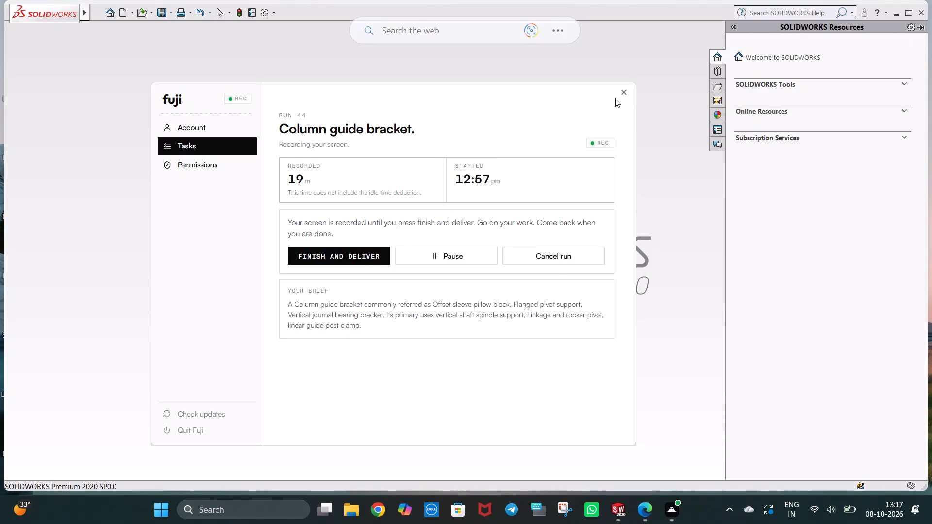
Bring the SOLIDWORKS window back to the front and dismiss the open file message.
click(616, 64)
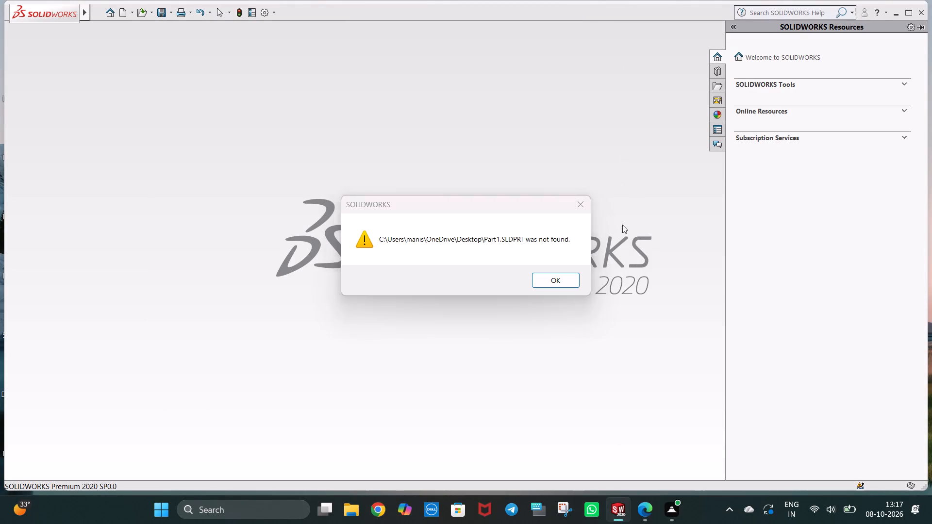
click(551, 282)
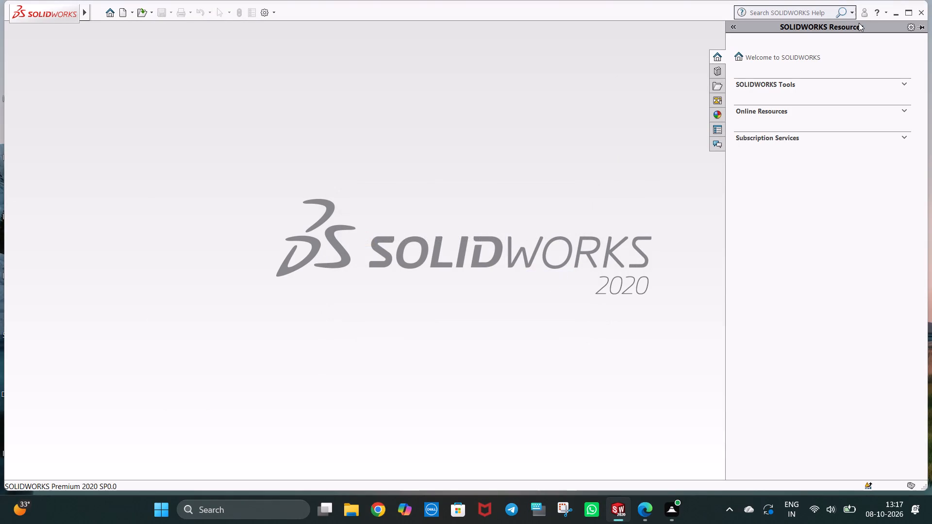
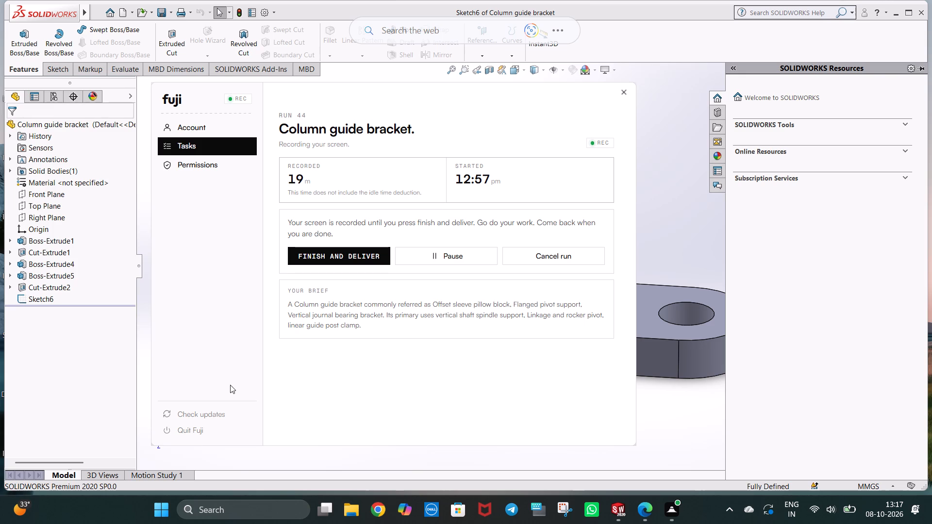
Delete the three lines of the triangular rib sketch beside the ring boss and exit the emptied sketch.
click(674, 204)
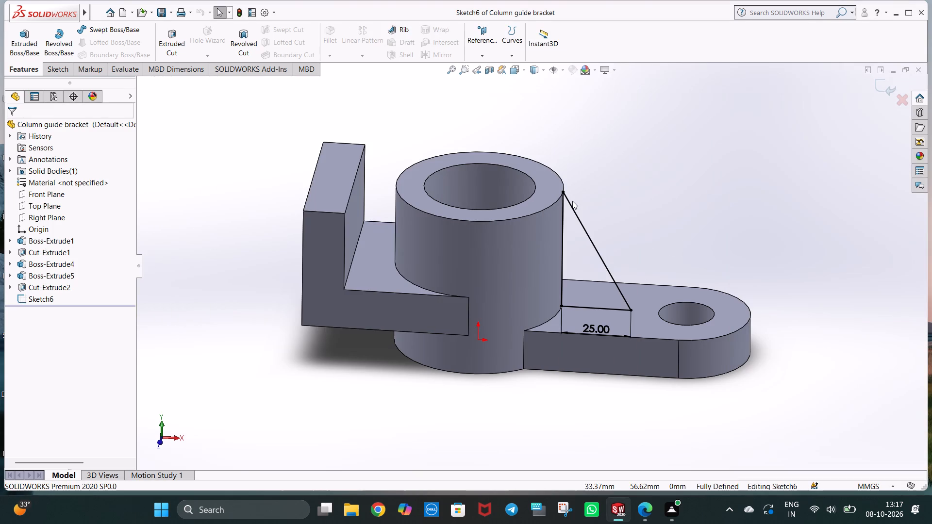
click(632, 193)
key(Escape)
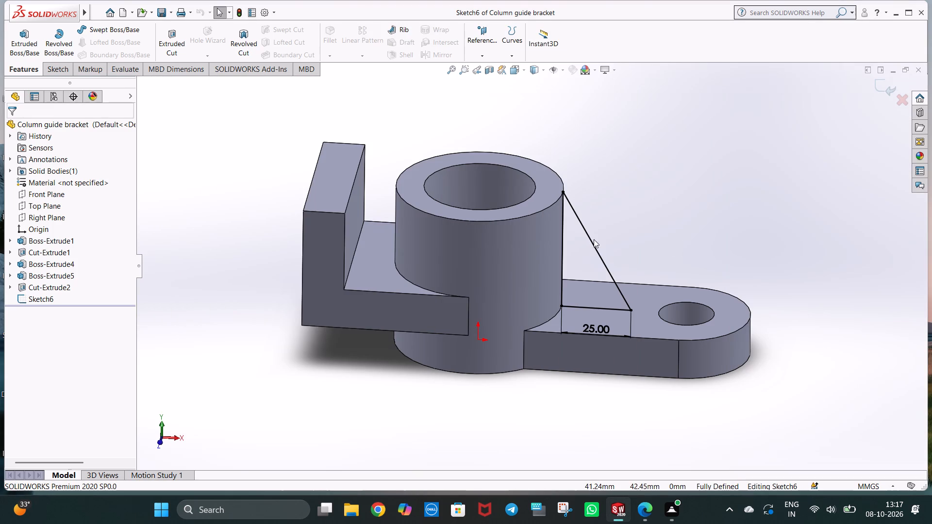
click(593, 242)
key(Delete)
click(595, 310)
key(Delete)
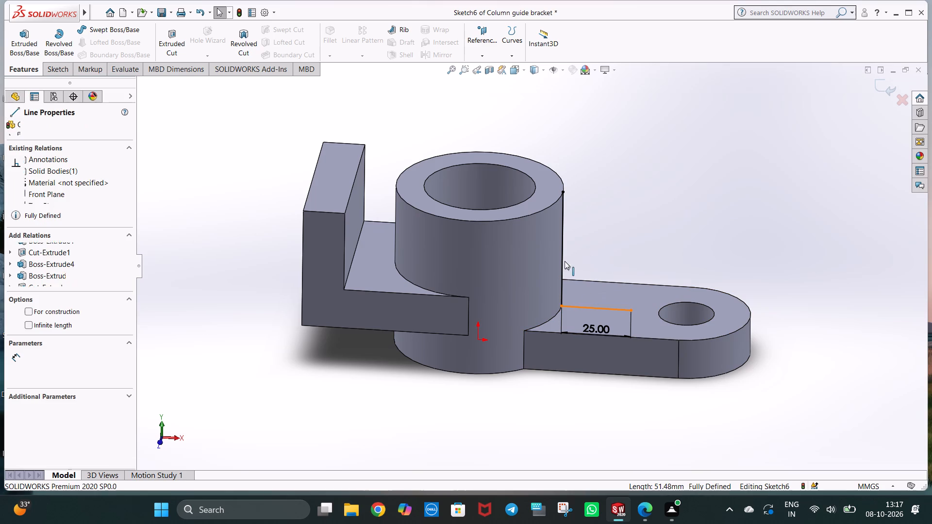
click(399, 256)
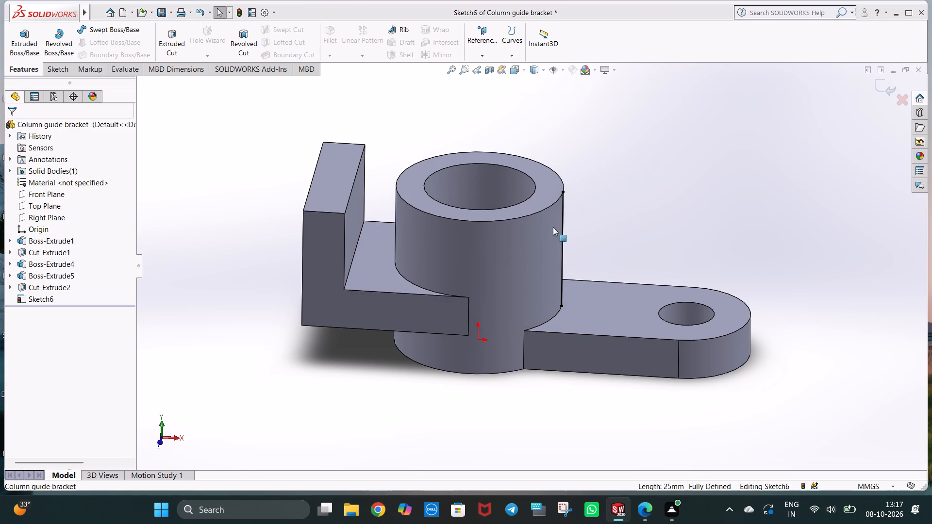
click(564, 226)
key(Delete)
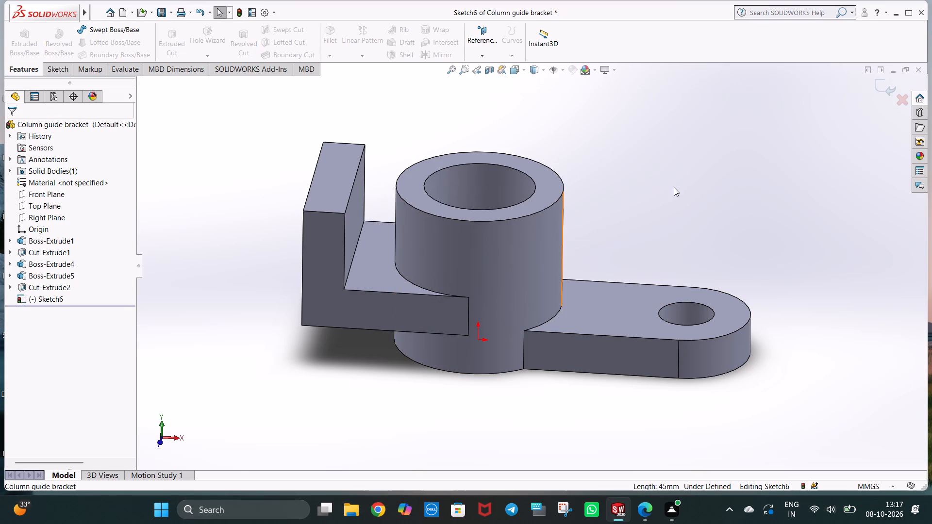
key(ctrl+5)
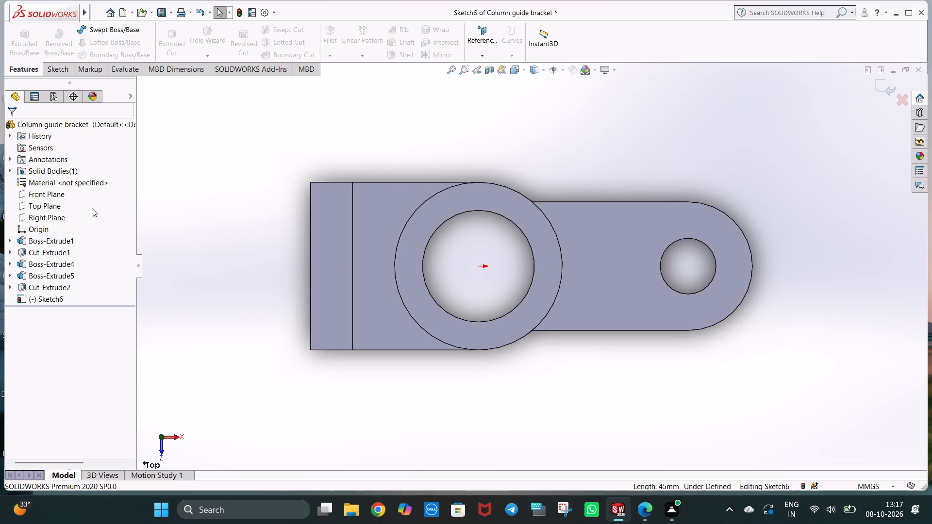
click(51, 207)
click(57, 194)
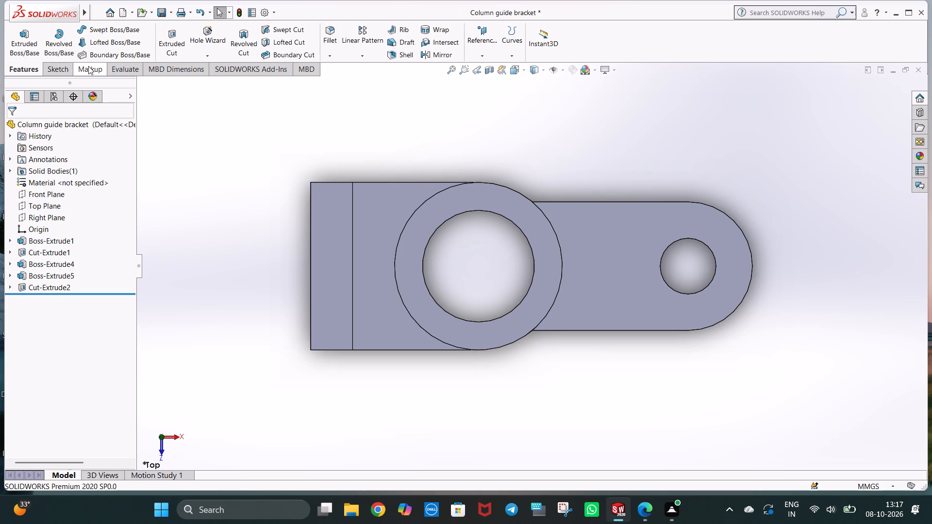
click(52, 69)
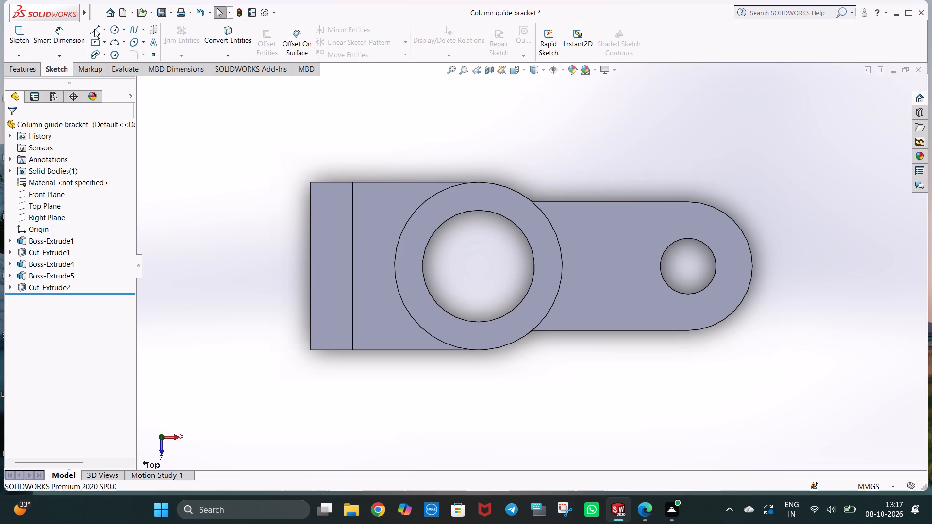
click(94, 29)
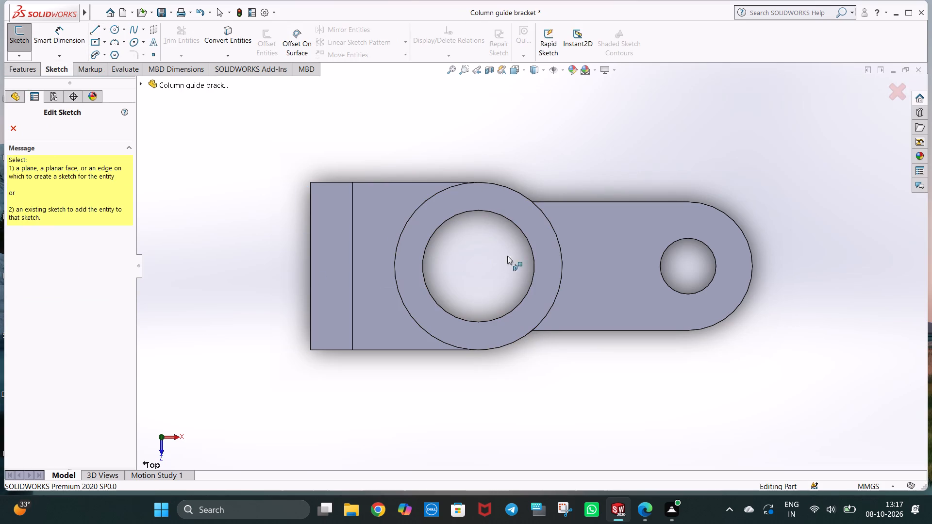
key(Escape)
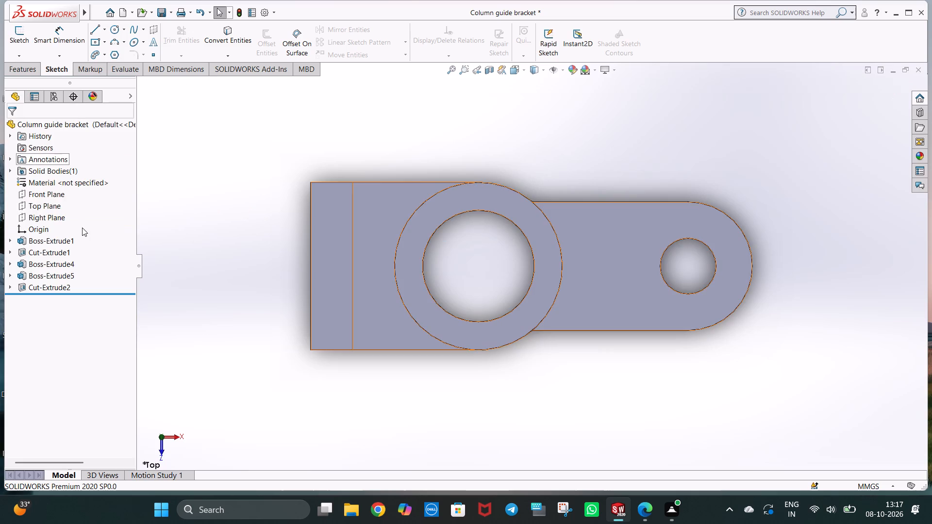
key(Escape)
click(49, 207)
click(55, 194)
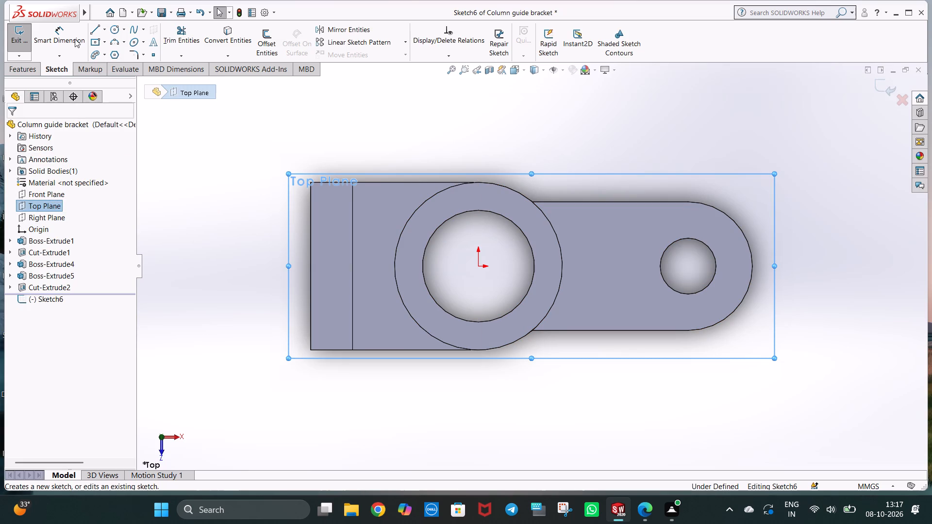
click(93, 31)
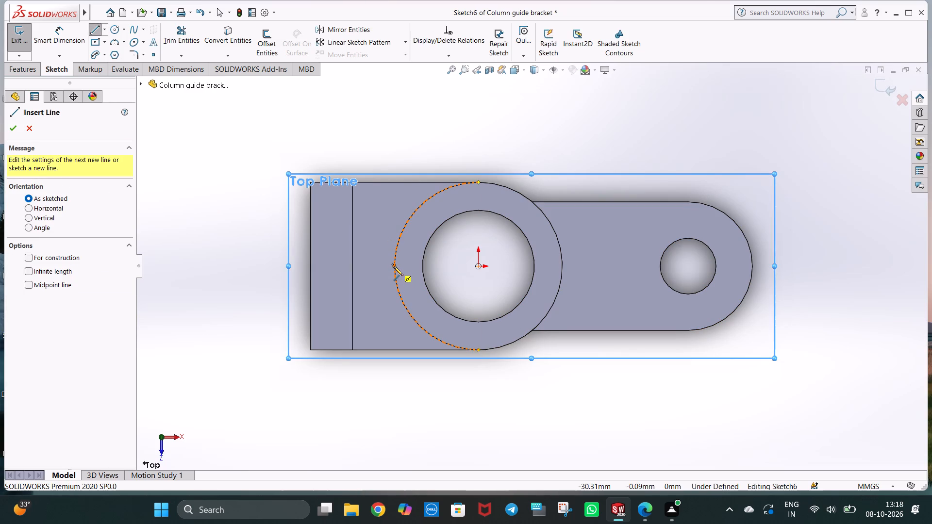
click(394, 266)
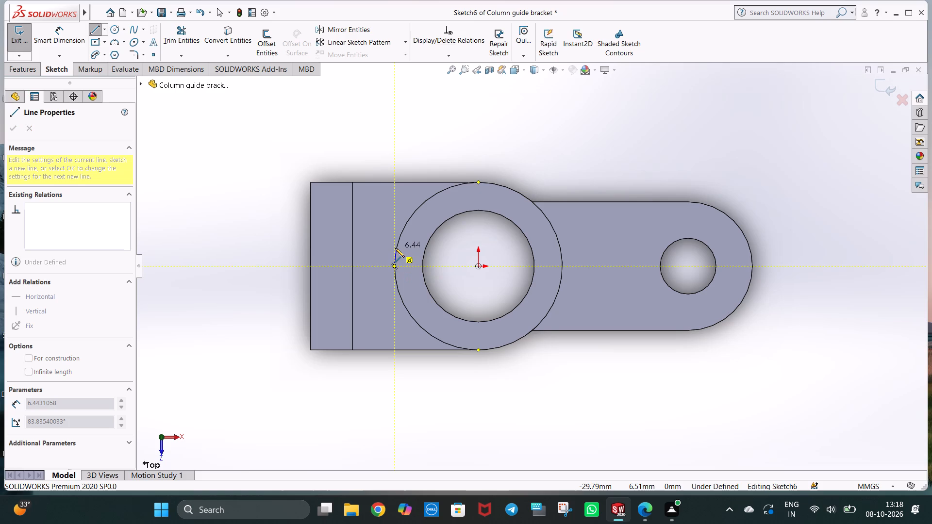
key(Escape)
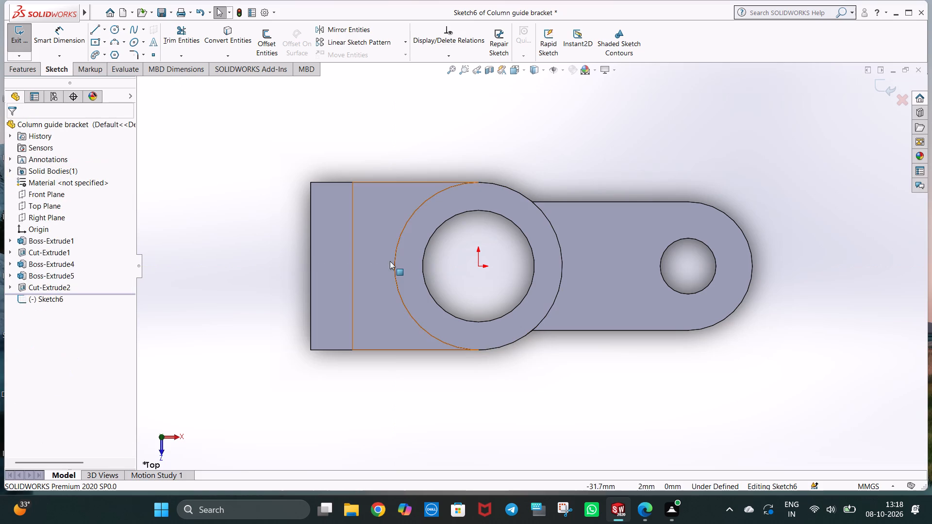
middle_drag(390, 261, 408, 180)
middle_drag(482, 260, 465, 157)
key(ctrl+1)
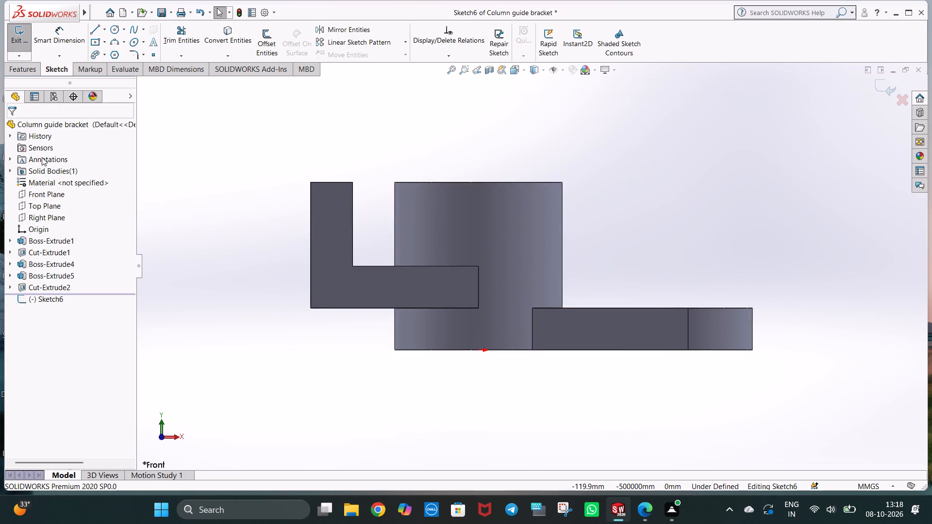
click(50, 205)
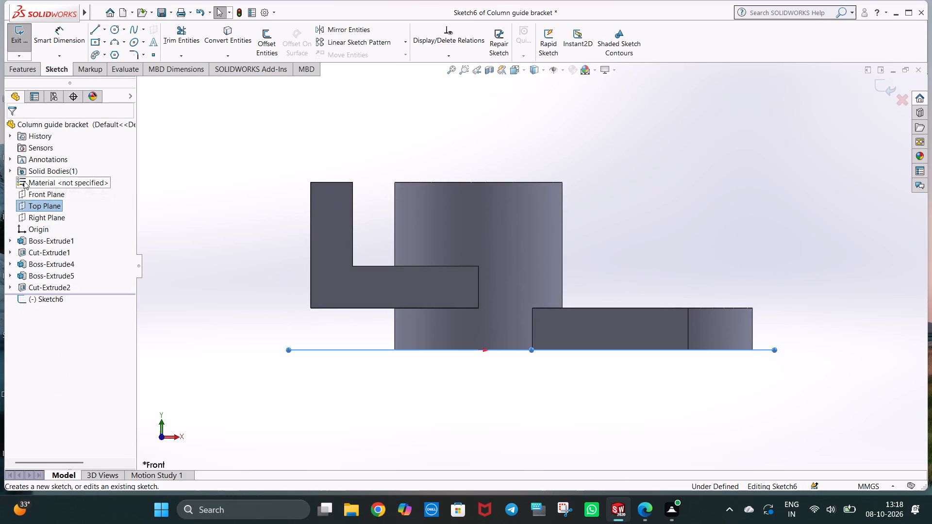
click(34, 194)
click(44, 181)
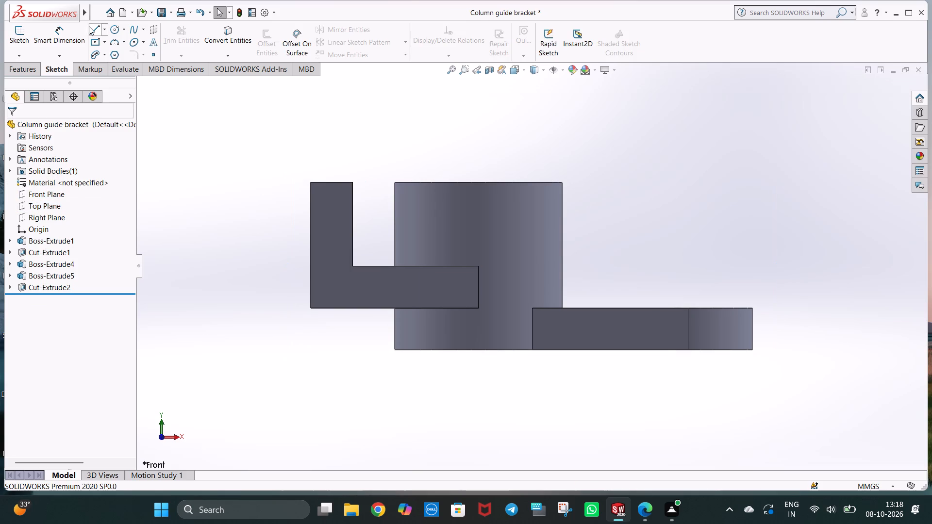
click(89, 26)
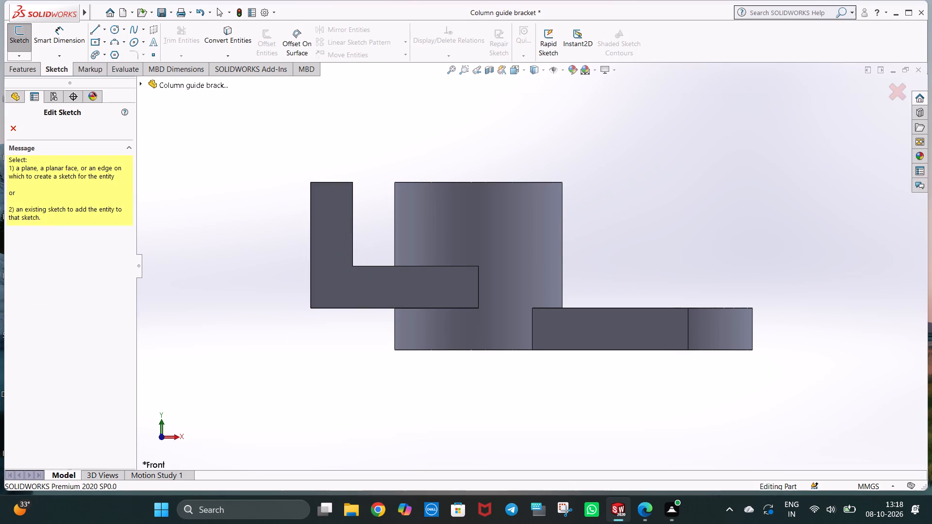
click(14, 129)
Sketch a closed 15 by 30 mm rectangle on the Front Plane, filling the gap between upright wall and ring boss.
click(56, 193)
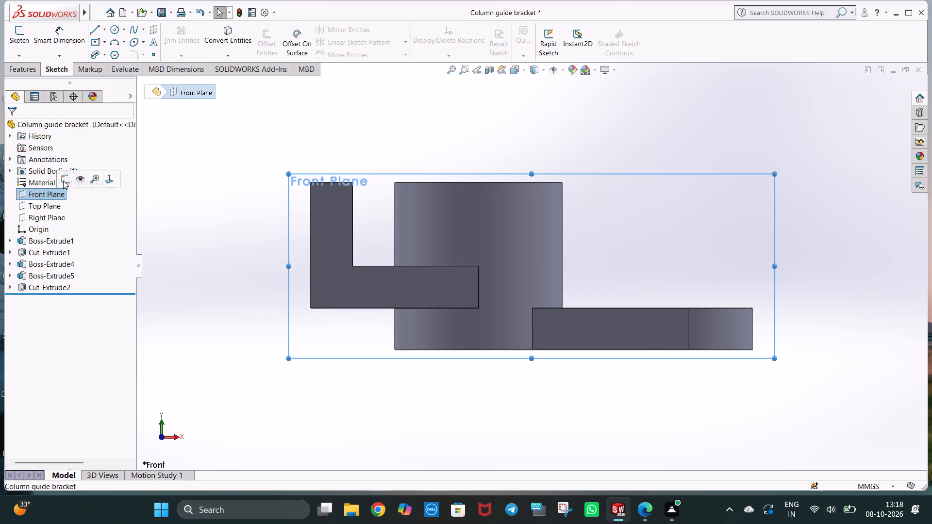
click(63, 180)
click(92, 31)
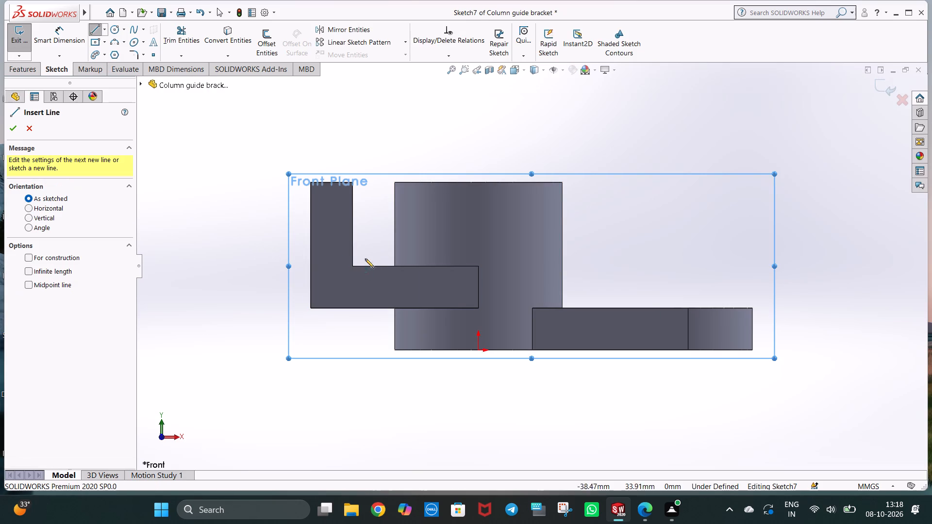
click(353, 266)
click(352, 183)
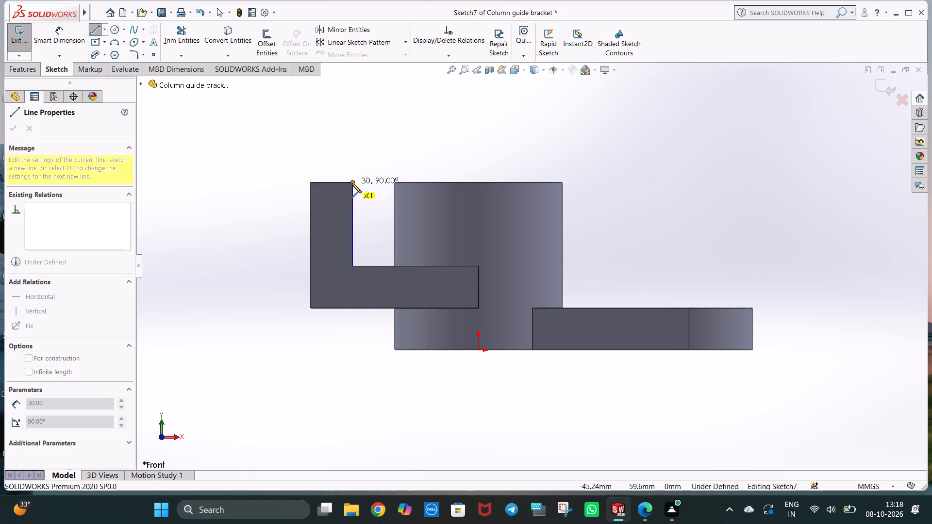
click(394, 183)
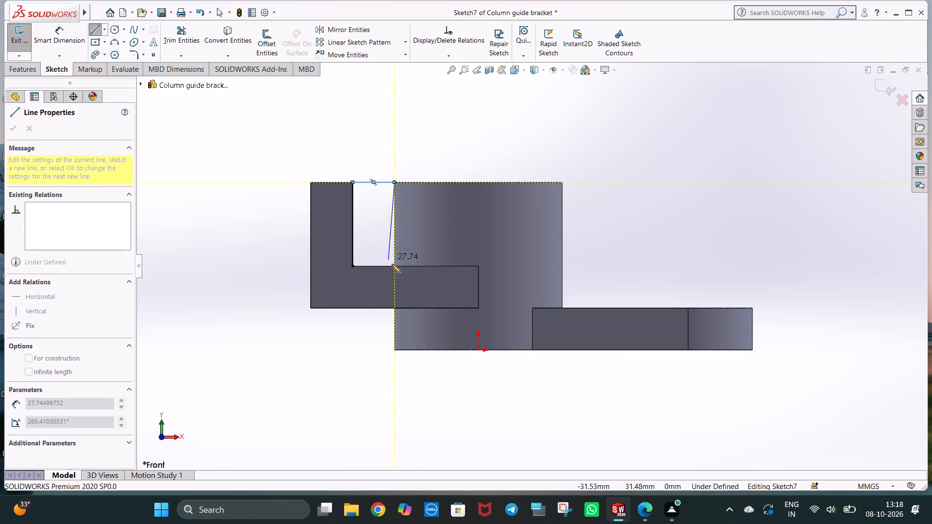
click(393, 266)
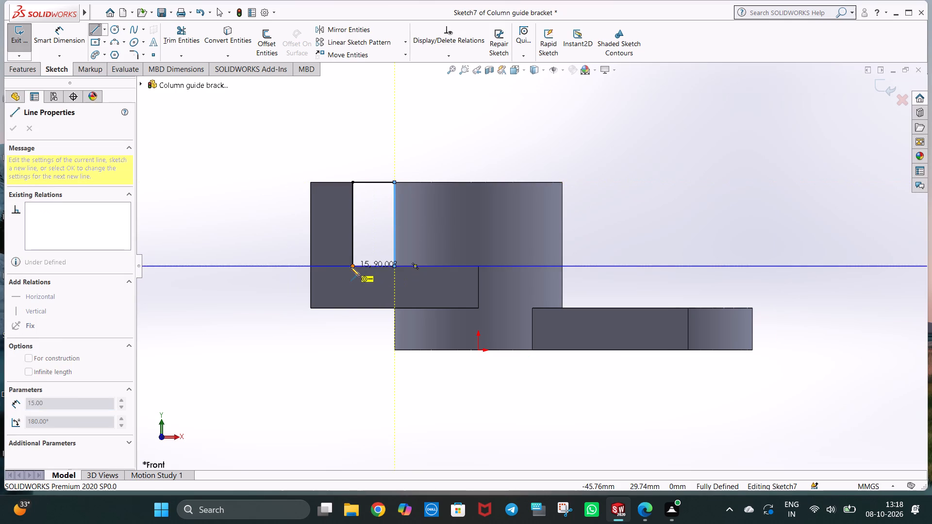
click(350, 267)
key(Escape)
key(Escape)
key(Escape)
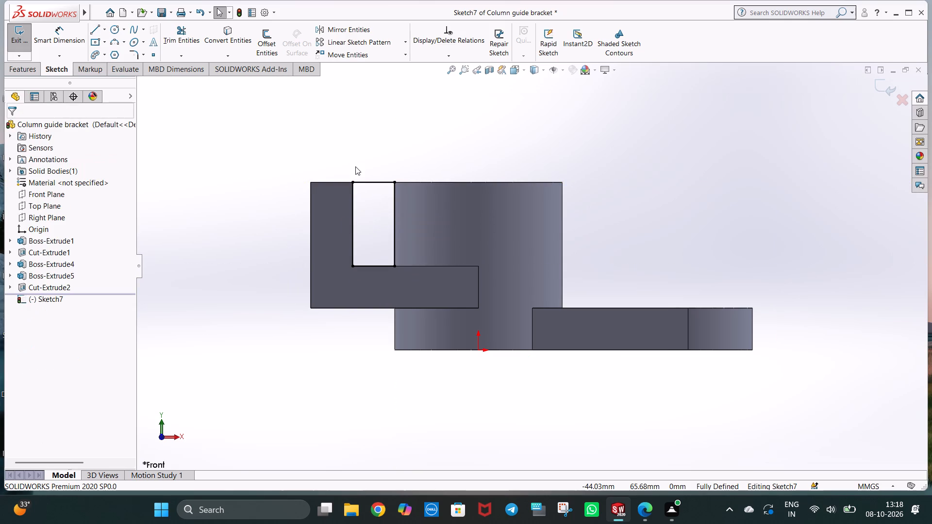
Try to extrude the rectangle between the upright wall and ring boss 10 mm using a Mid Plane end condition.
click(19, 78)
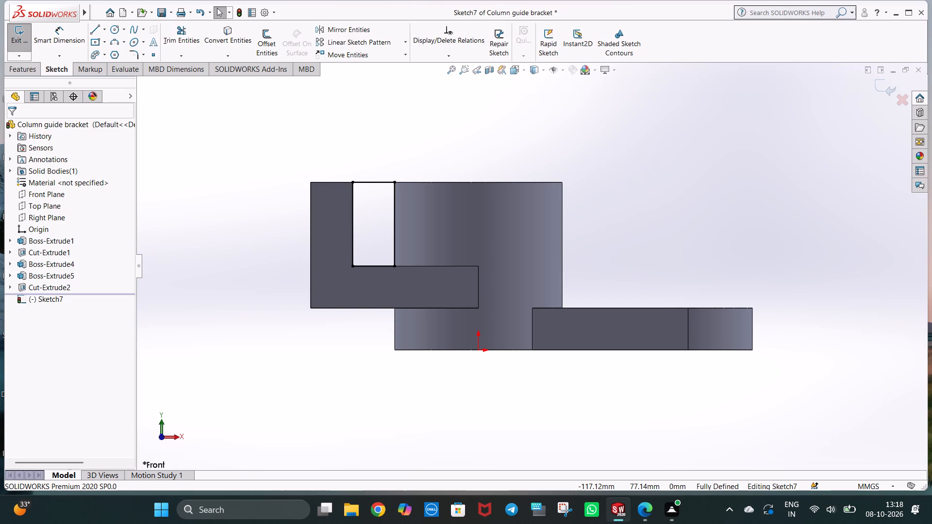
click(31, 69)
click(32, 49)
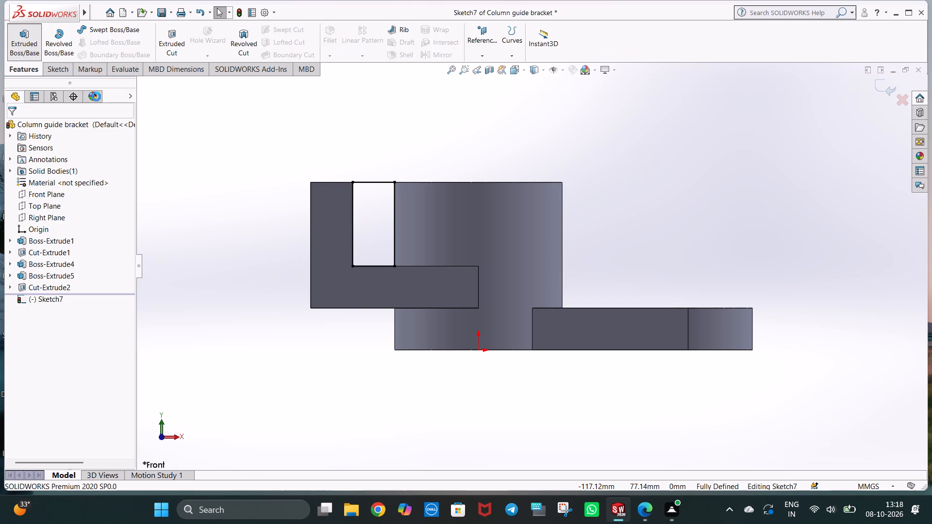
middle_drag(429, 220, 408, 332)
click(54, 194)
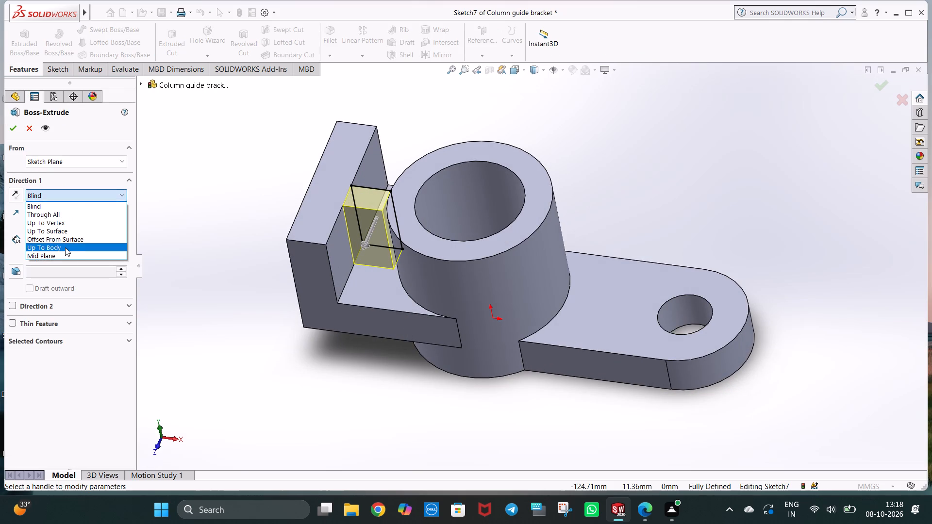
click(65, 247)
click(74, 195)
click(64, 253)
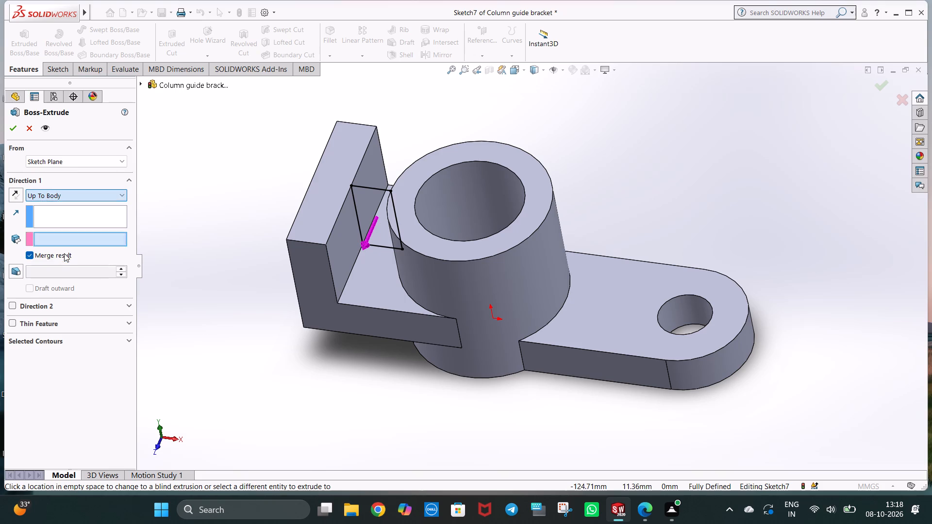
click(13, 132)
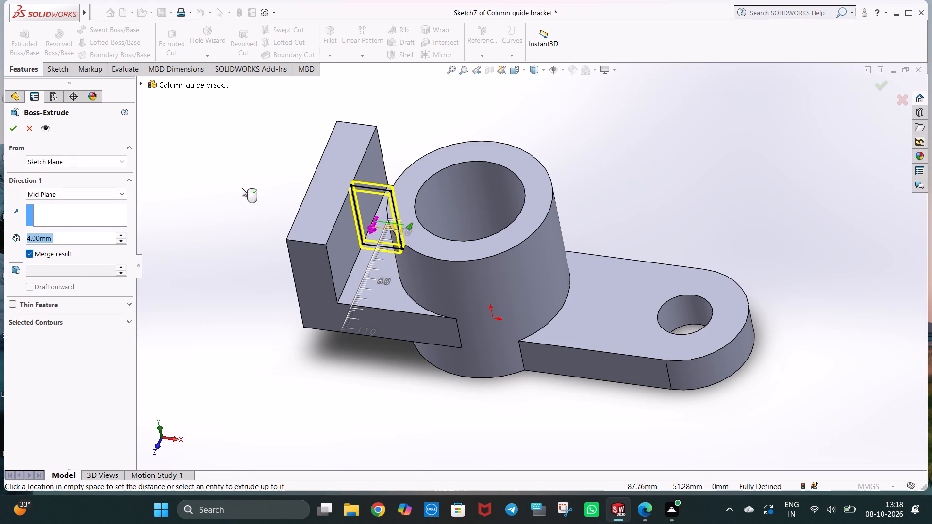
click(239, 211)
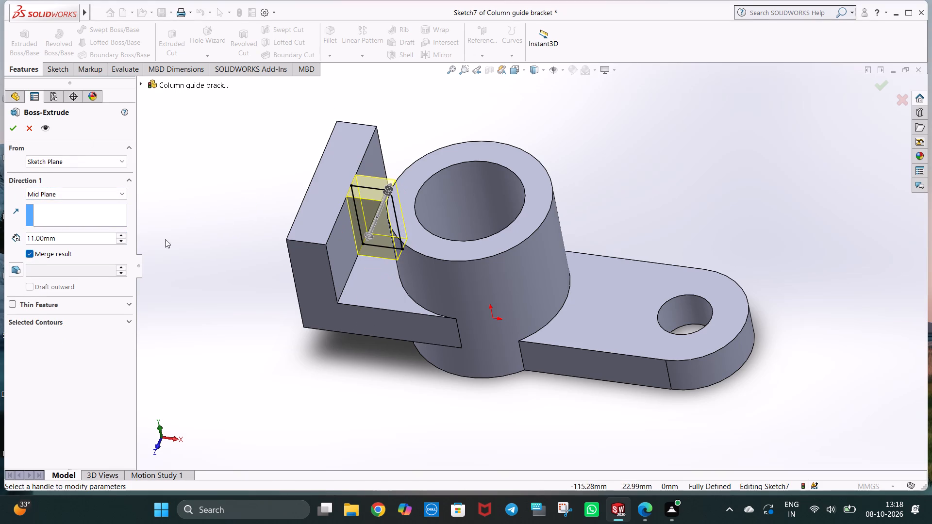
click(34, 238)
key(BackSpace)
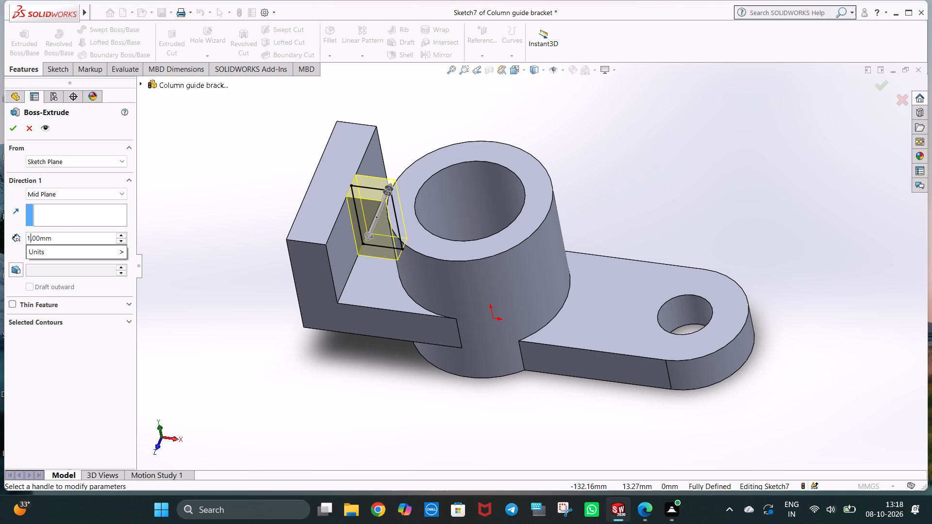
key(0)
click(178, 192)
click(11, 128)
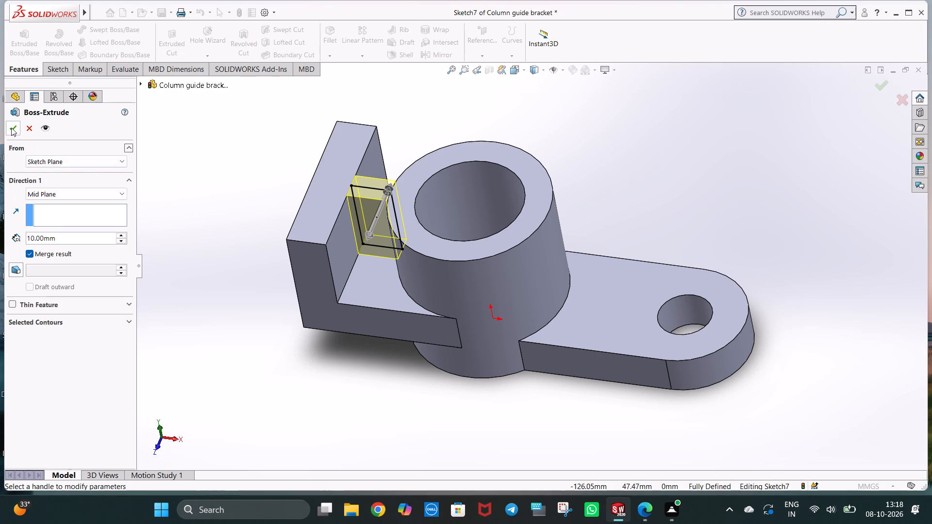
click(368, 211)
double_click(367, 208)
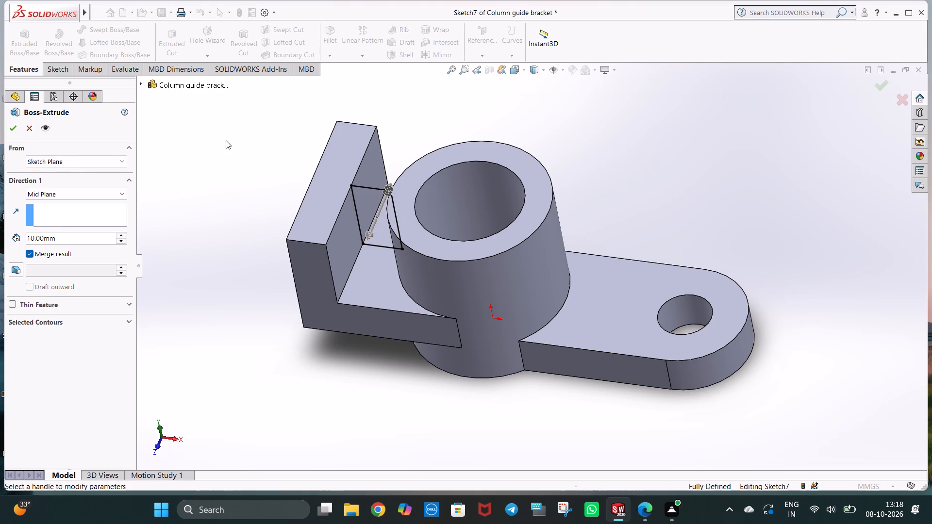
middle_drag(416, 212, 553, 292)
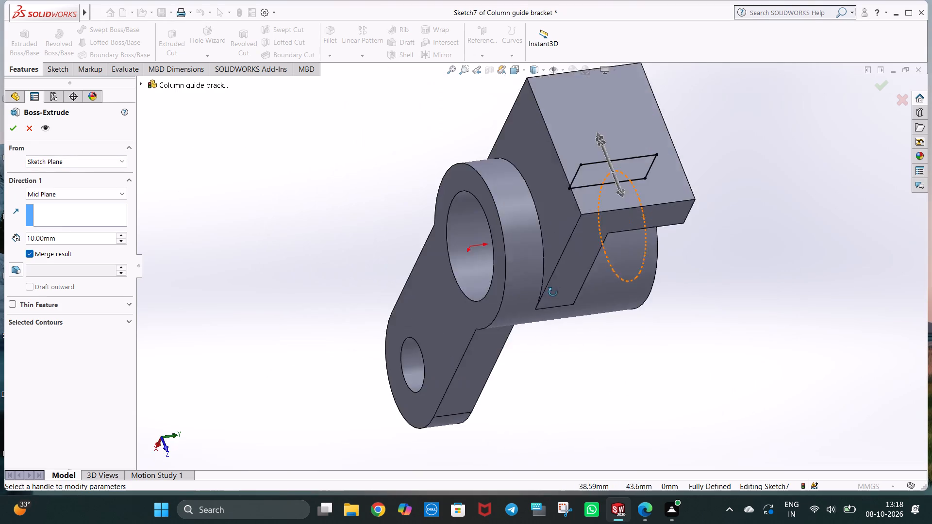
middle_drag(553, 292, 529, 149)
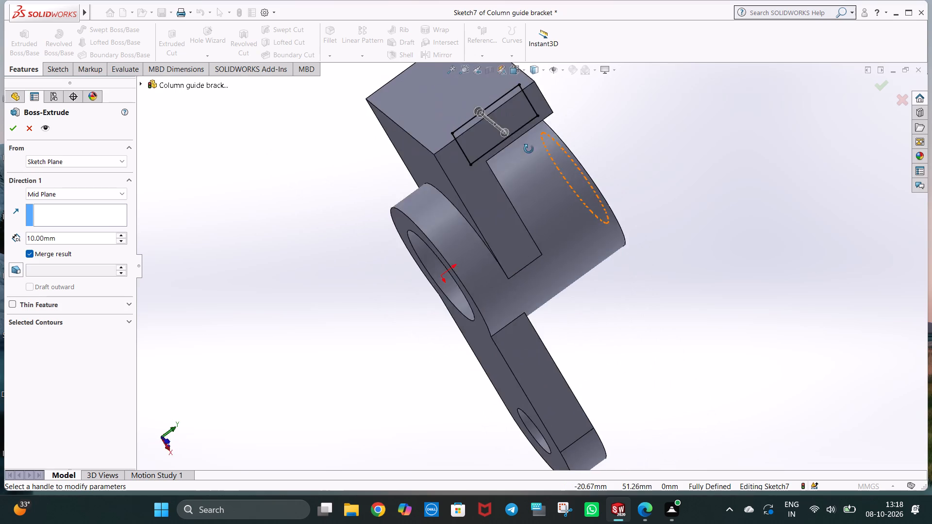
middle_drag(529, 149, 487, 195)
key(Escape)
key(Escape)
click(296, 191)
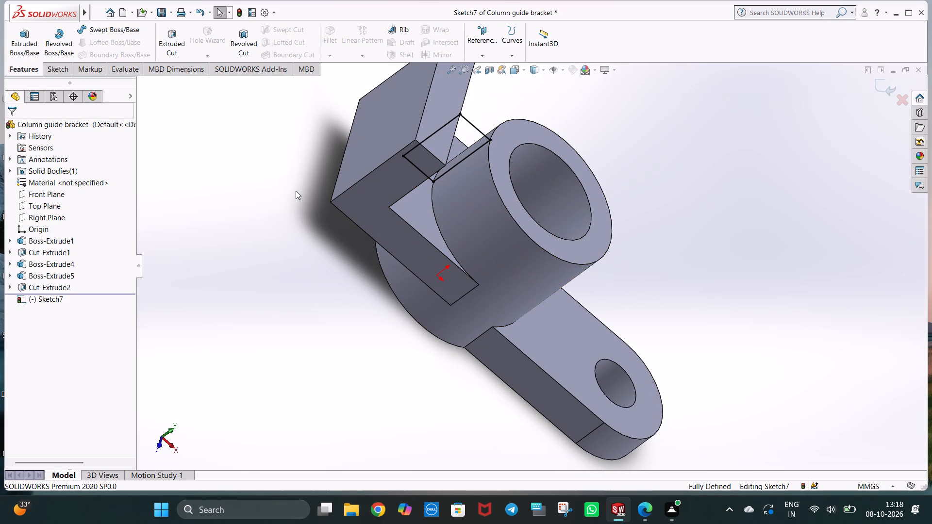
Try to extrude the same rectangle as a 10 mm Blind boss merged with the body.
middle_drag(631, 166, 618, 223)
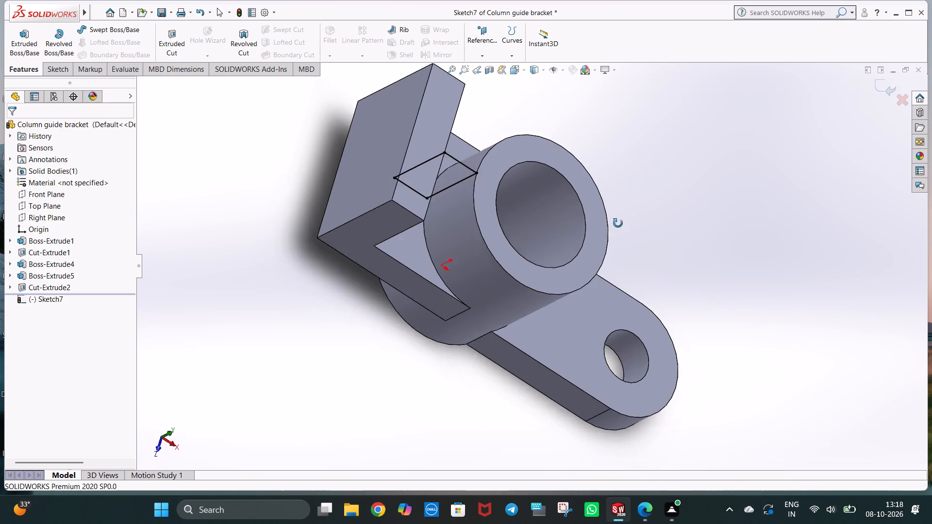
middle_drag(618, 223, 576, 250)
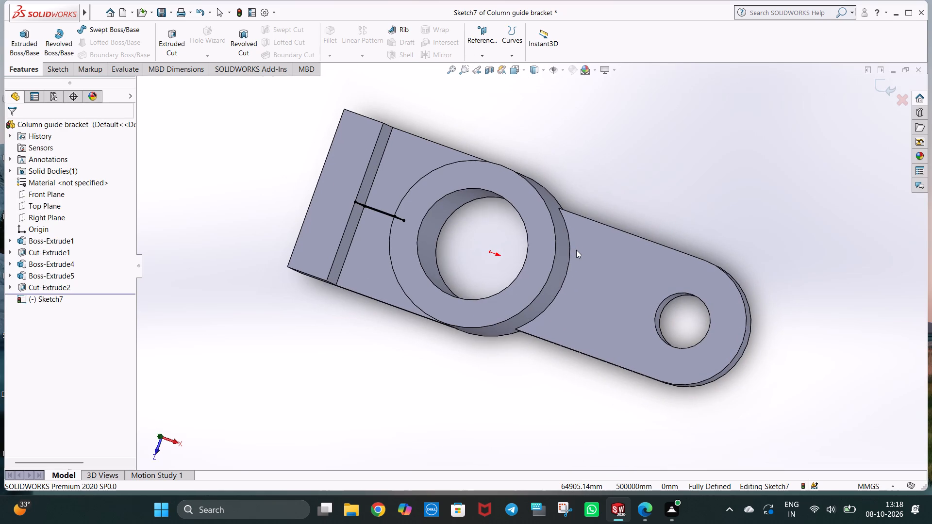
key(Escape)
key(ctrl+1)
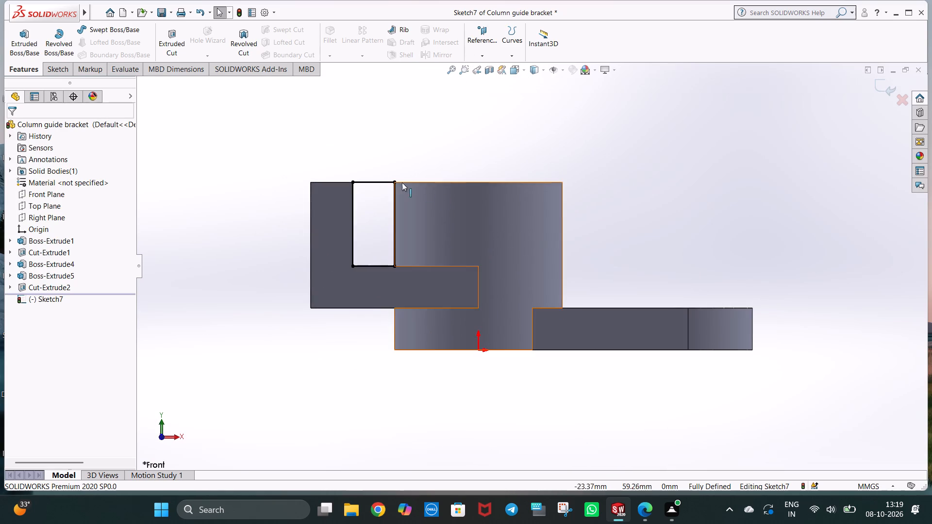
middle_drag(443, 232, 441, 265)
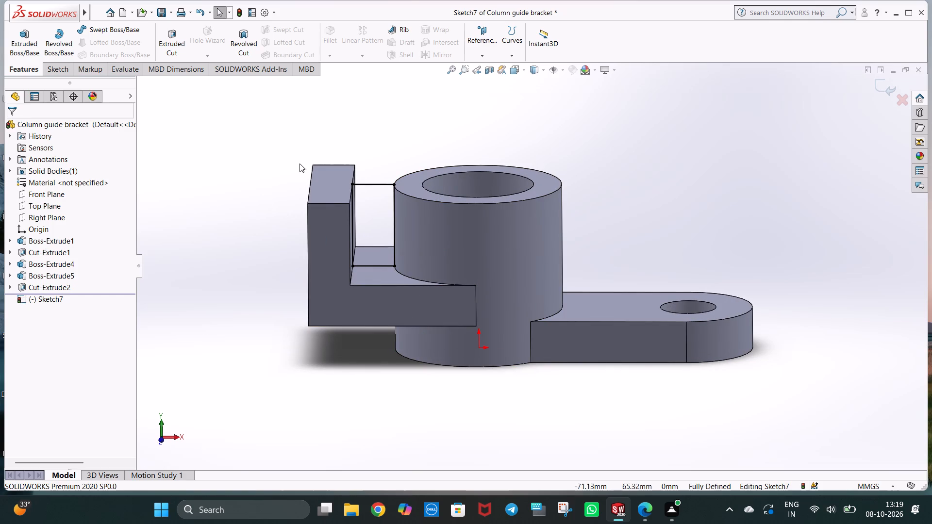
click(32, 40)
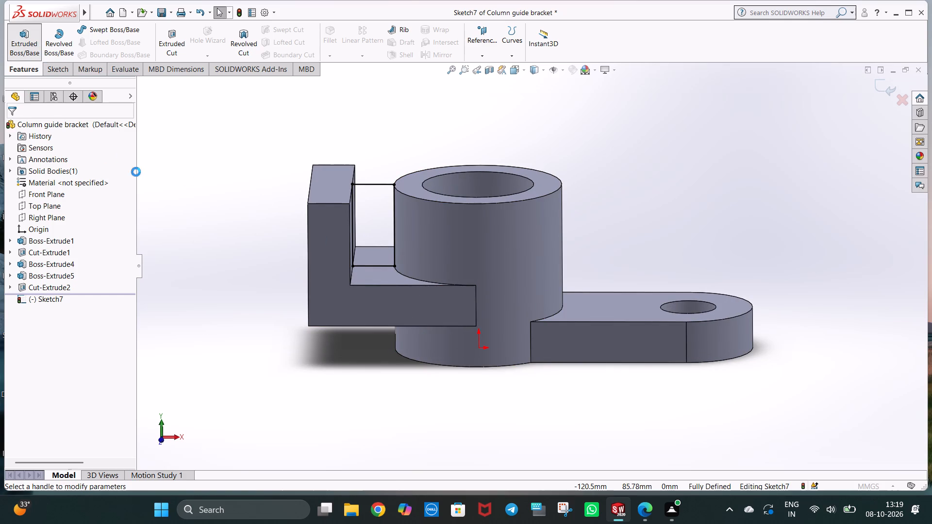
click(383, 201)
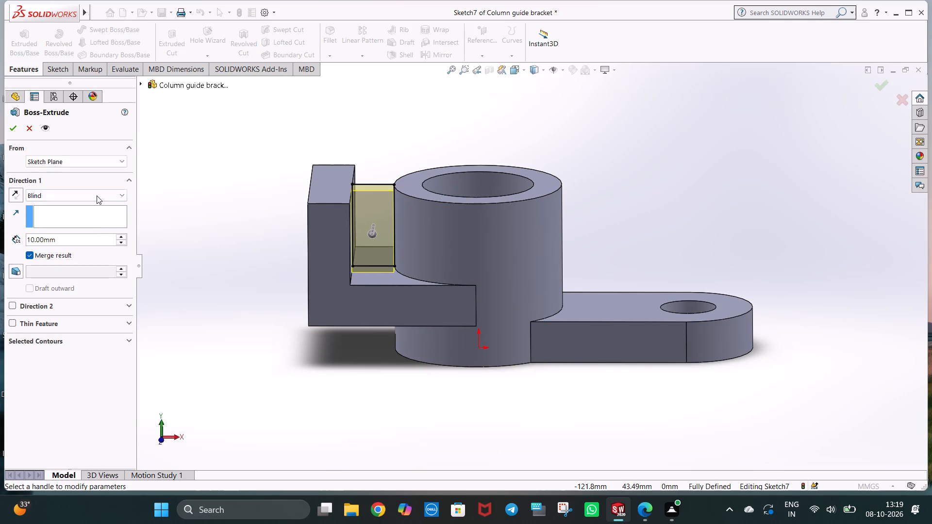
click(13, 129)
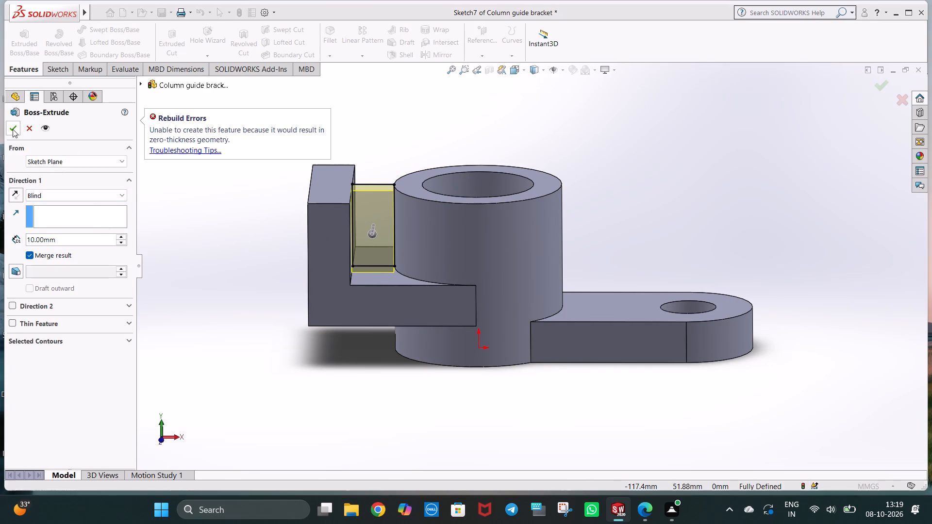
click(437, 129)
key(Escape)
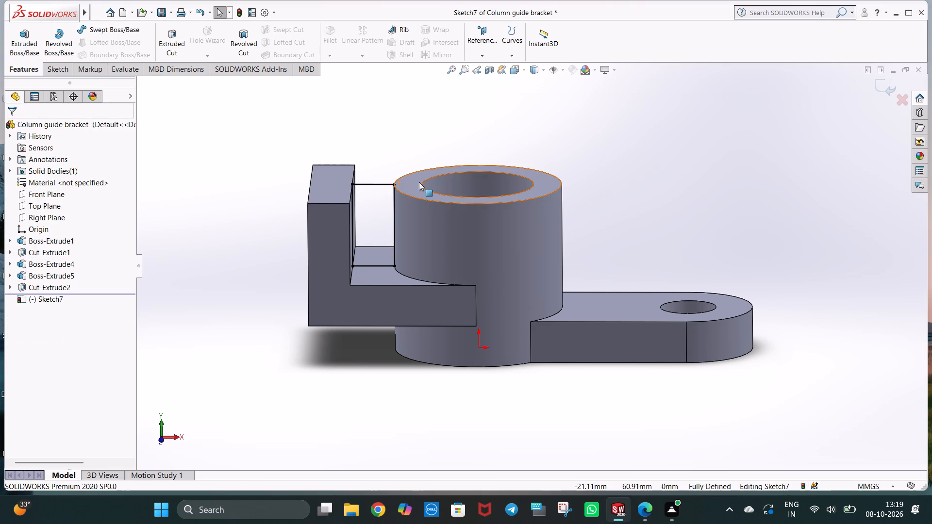
Undo the rectangle's lines in the Front Plane sketch between the upright wall and ring boss.
key(ctrl+z)
key(ctrl+z)
key(ctrl+z)
key(ctrl+z)
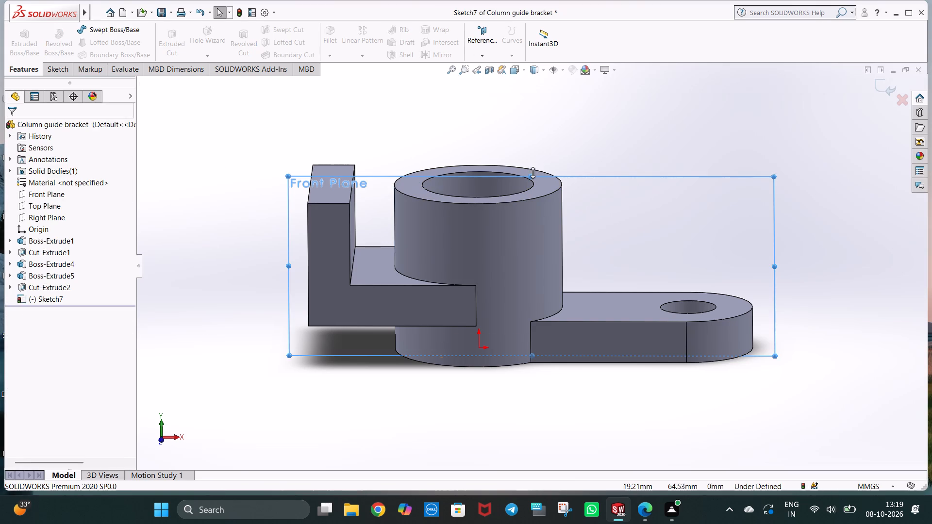
click(546, 144)
Leave the emptied sketch and open a new sketch on the upright wall's inner face, which faces the ring boss.
middle_drag(593, 213, 542, 278)
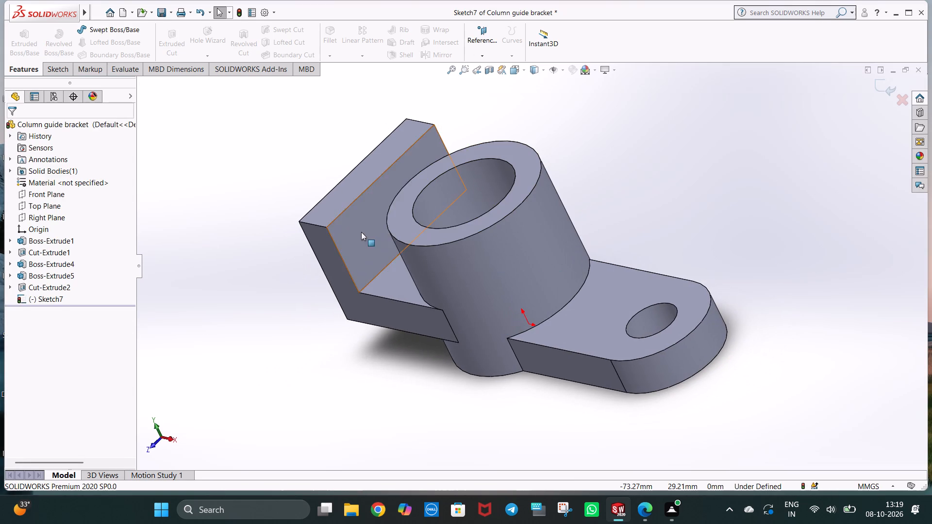
right_click(361, 232)
click(334, 153)
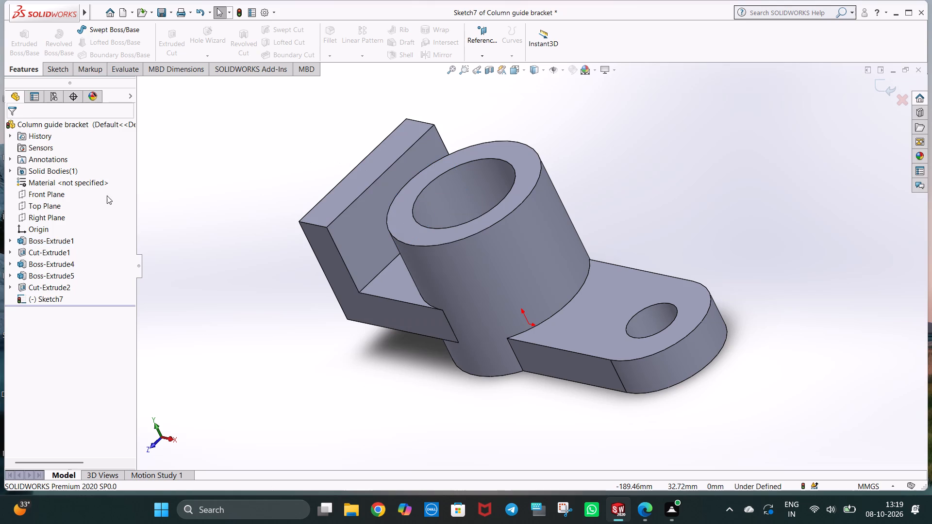
key(ctrl+3)
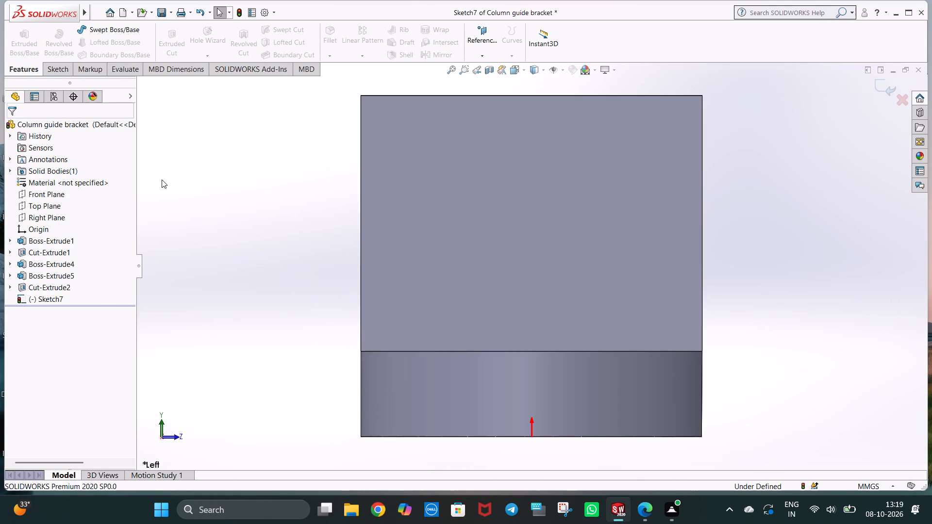
key(ctrl+4)
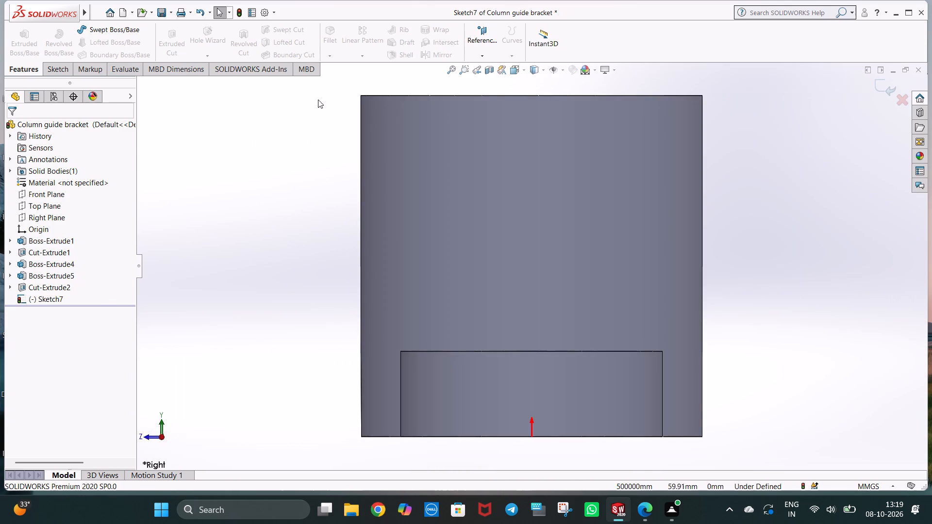
middle_drag(433, 152, 449, 282)
scroll(457, 247, up, 2)
scroll(461, 191, up, 2)
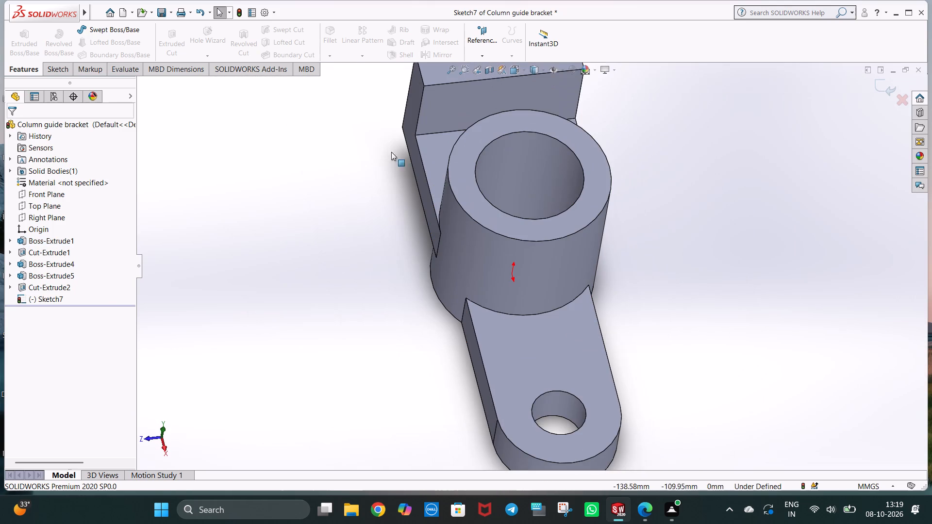
click(57, 212)
click(62, 199)
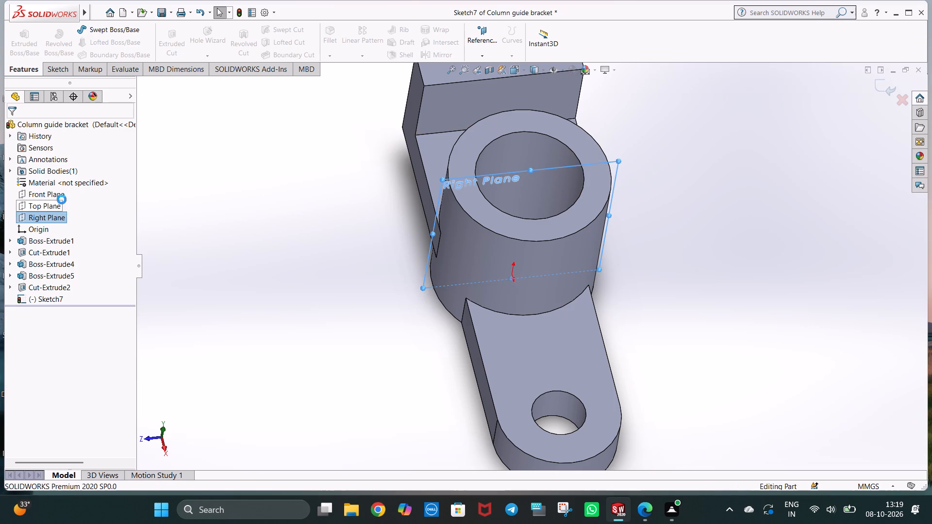
click(427, 111)
click(466, 85)
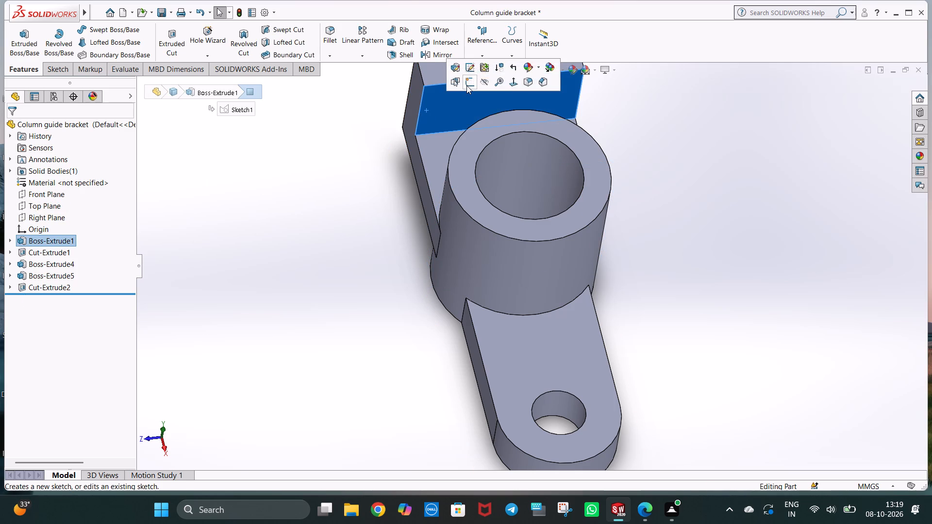
key(ctrl+8)
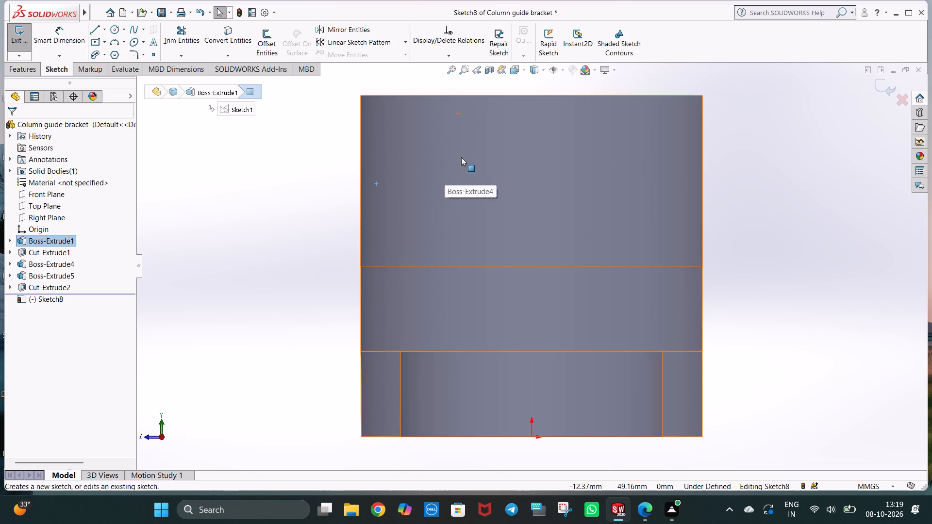
Draw a 30 mm vertical centerline down the wall face, from the top edge's midpoint to the bottom edge.
middle_drag(461, 157, 537, 184)
scroll(548, 181, up, 2)
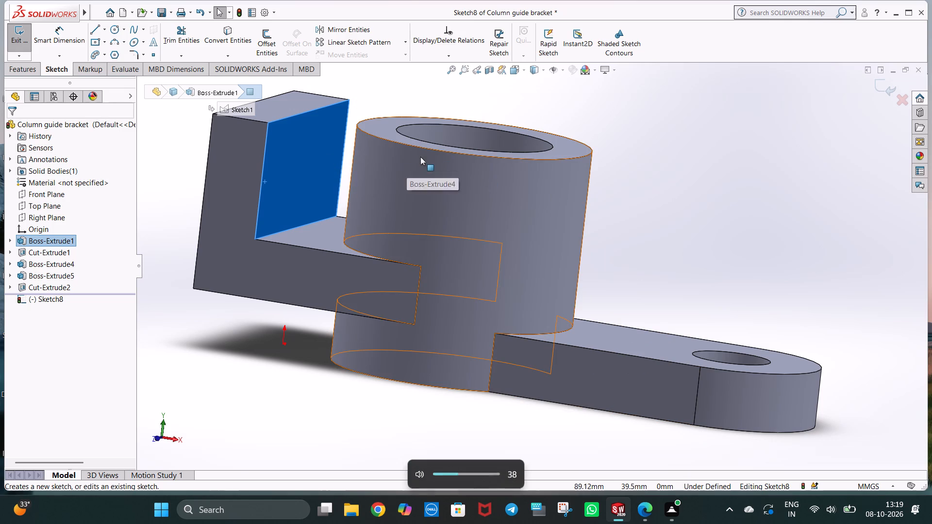
middle_drag(420, 157, 402, 156)
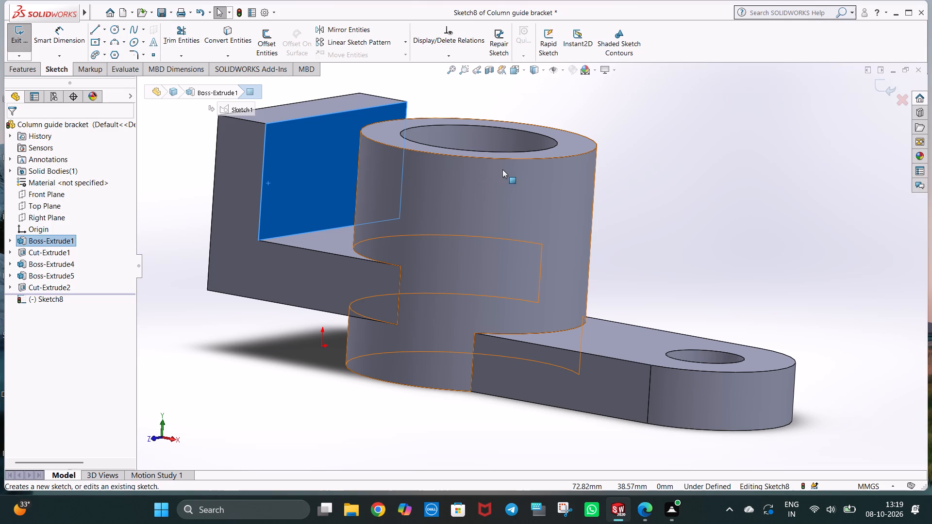
click(105, 26)
click(115, 52)
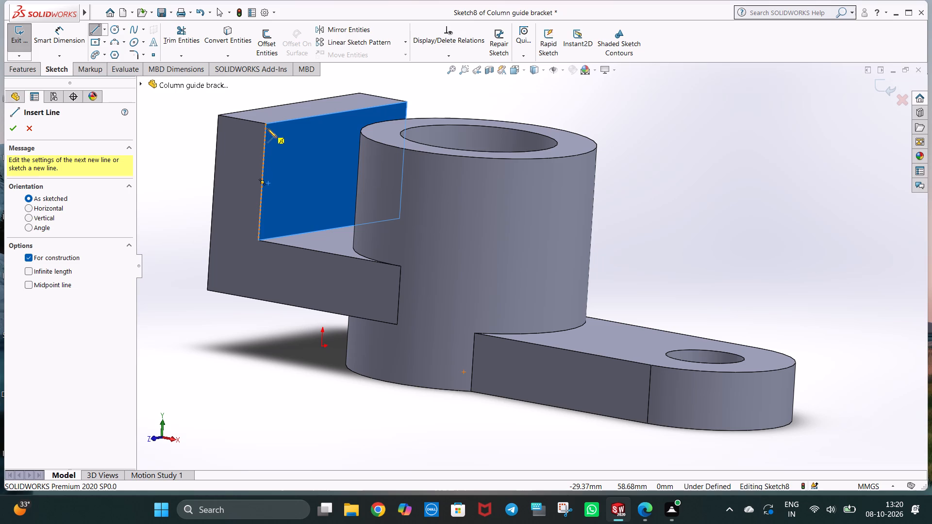
click(337, 113)
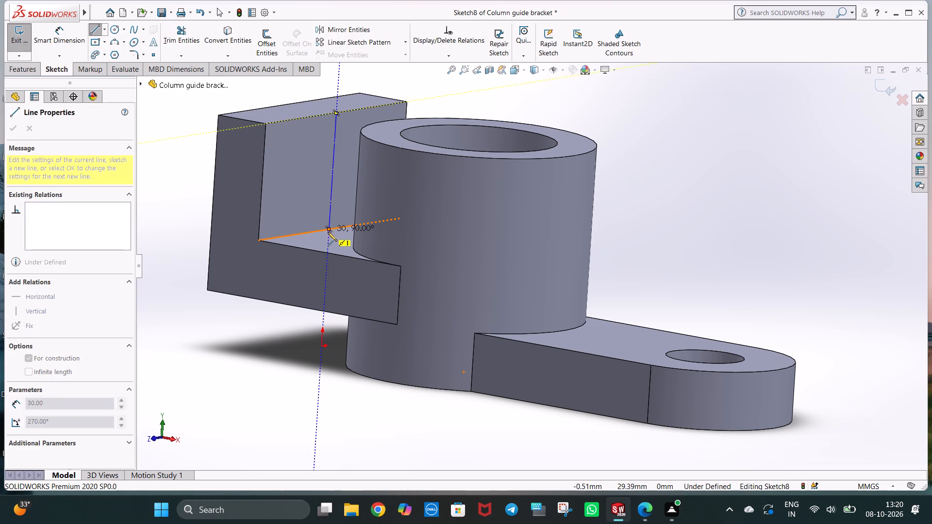
click(328, 230)
key(Escape)
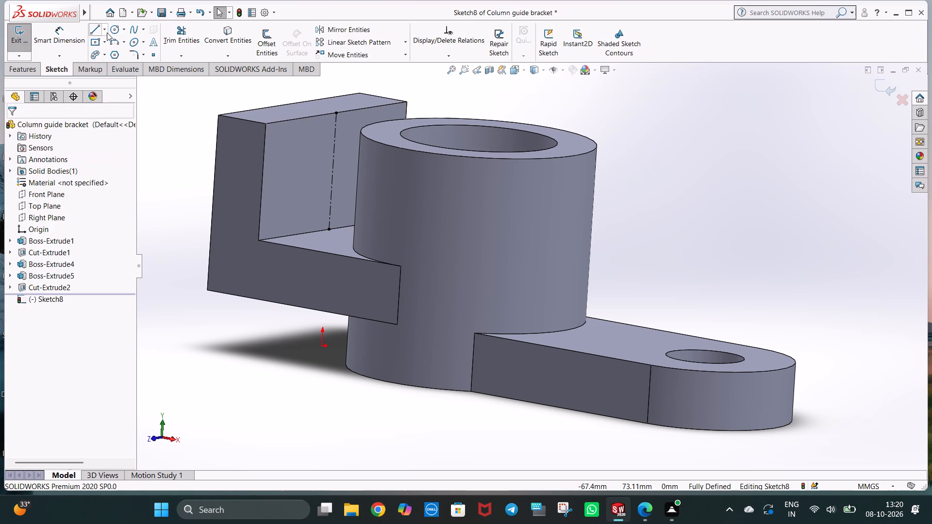
Draw a 17.5 mm horizontal centerline from the vertical centerline's midpoint, continued by a 15 mm vertical centerline up to the wall's top edge.
click(107, 33)
click(115, 52)
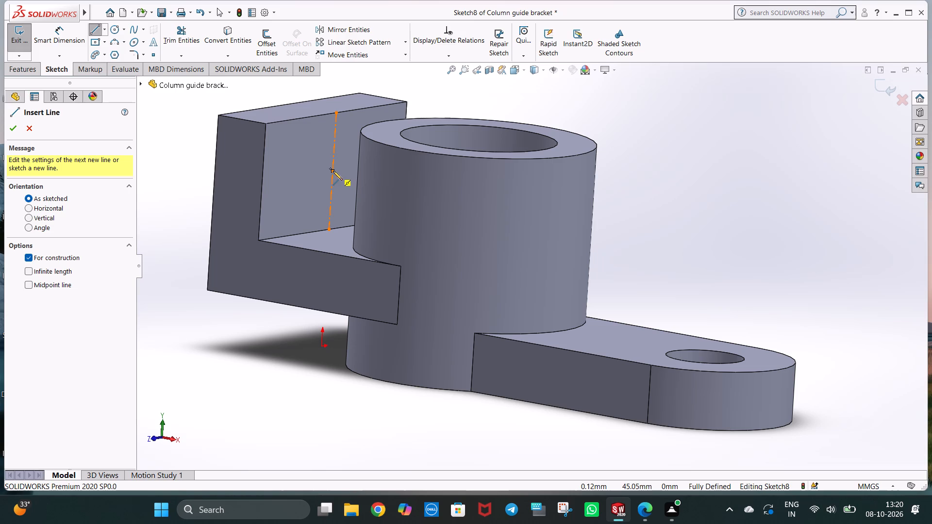
click(333, 171)
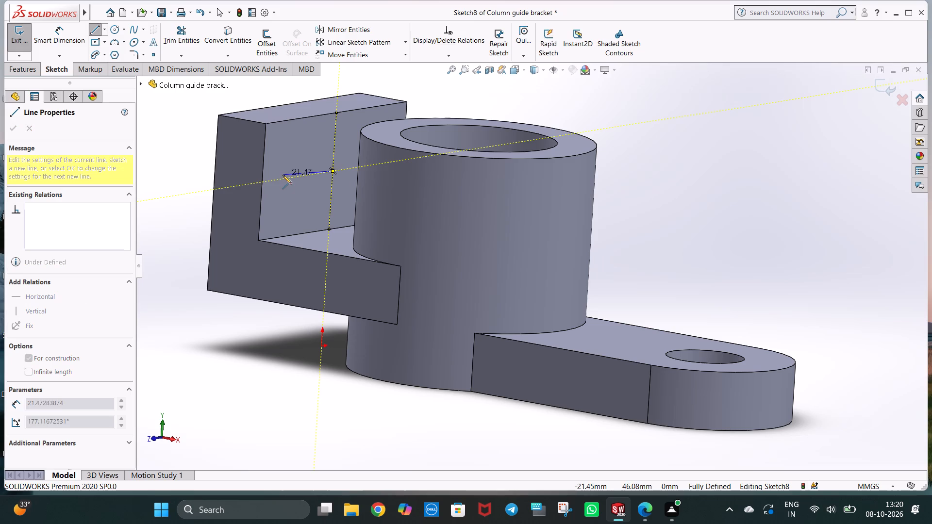
click(297, 178)
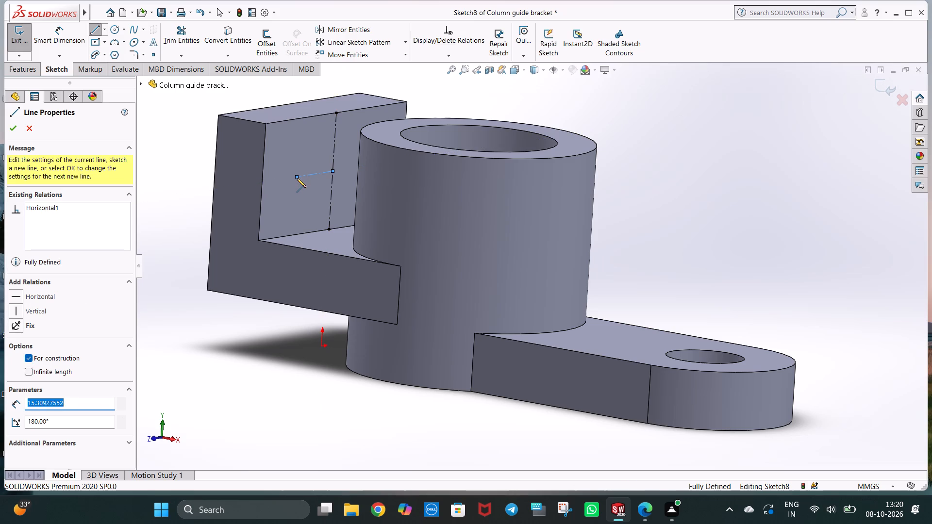
text(17.5)
key(Return)
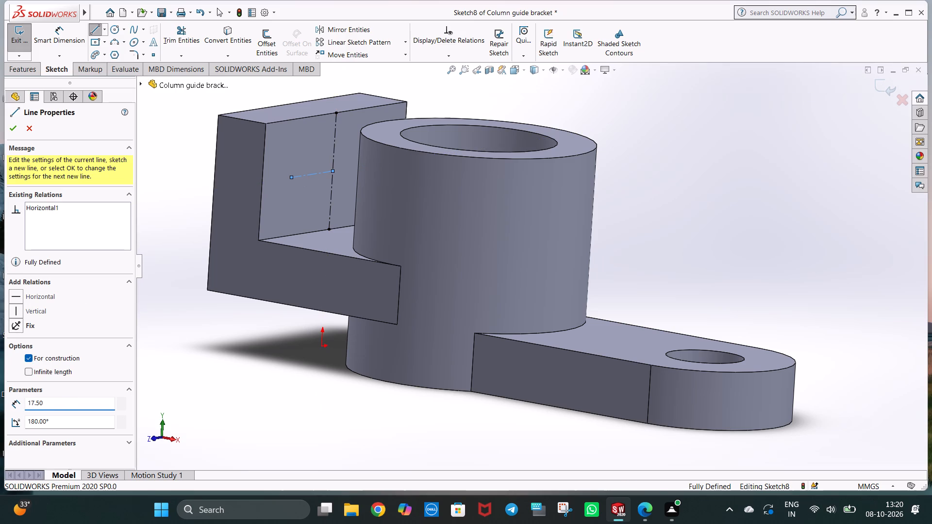
click(297, 120)
key(Escape)
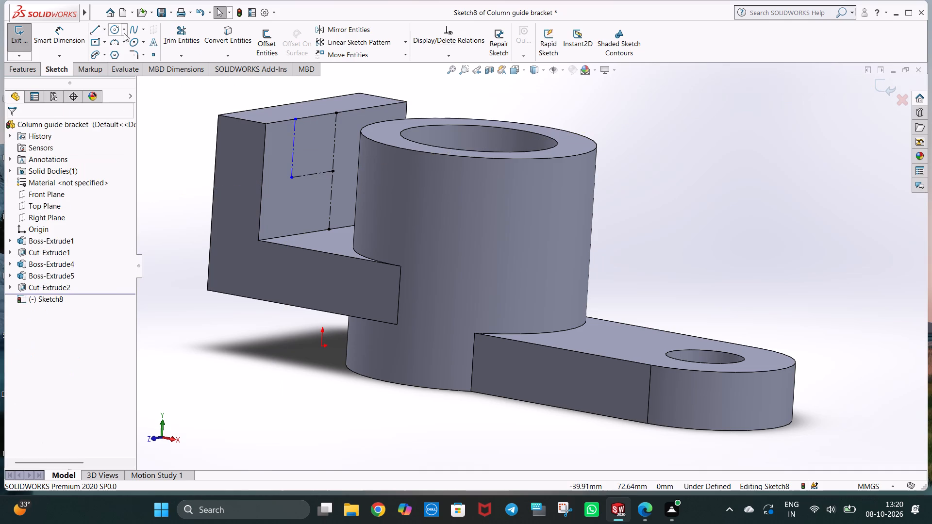
Draw a circle of 8 mm radius centred on the free end of the 17.5 mm horizontal centerline.
click(115, 32)
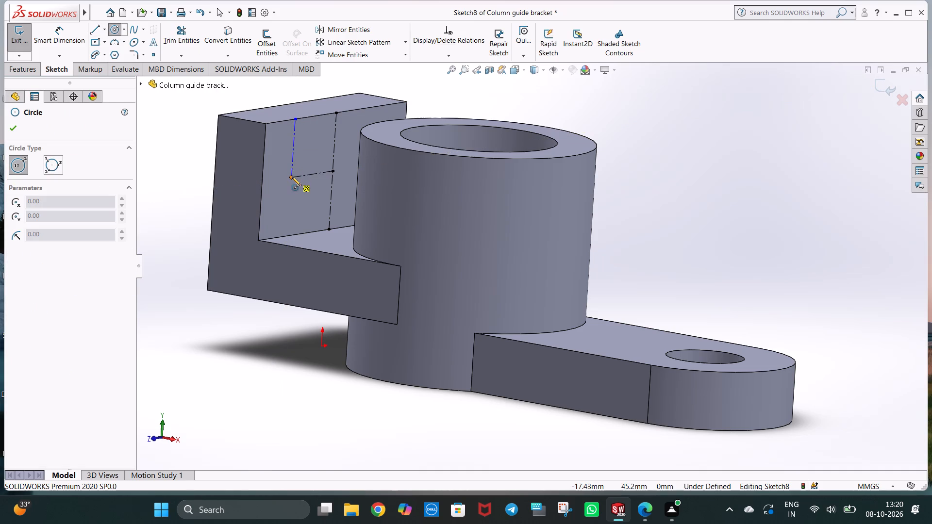
click(292, 177)
click(300, 201)
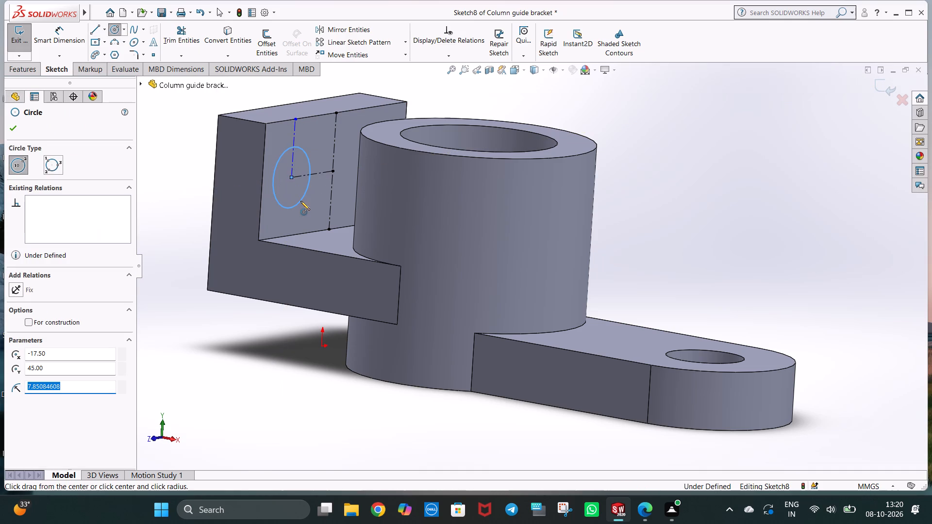
key(8)
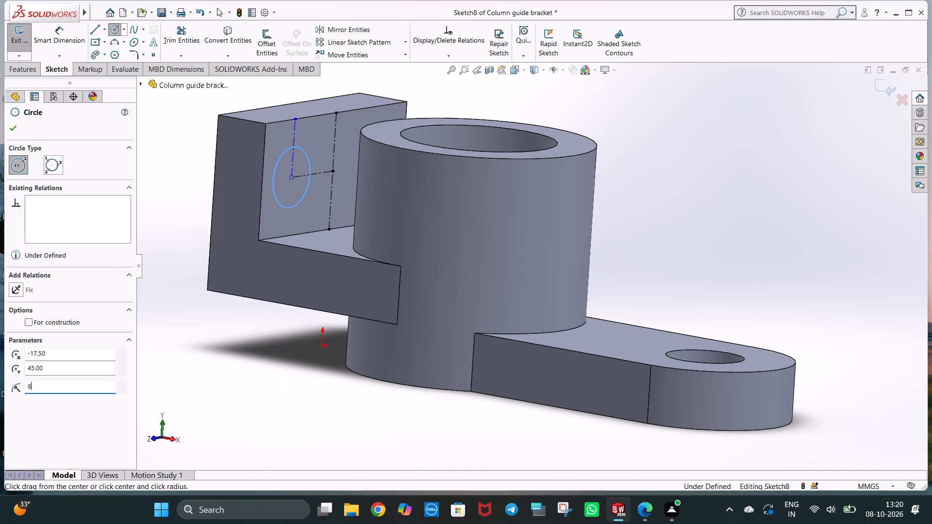
key(Return)
key(Escape)
key(Escape)
click(175, 139)
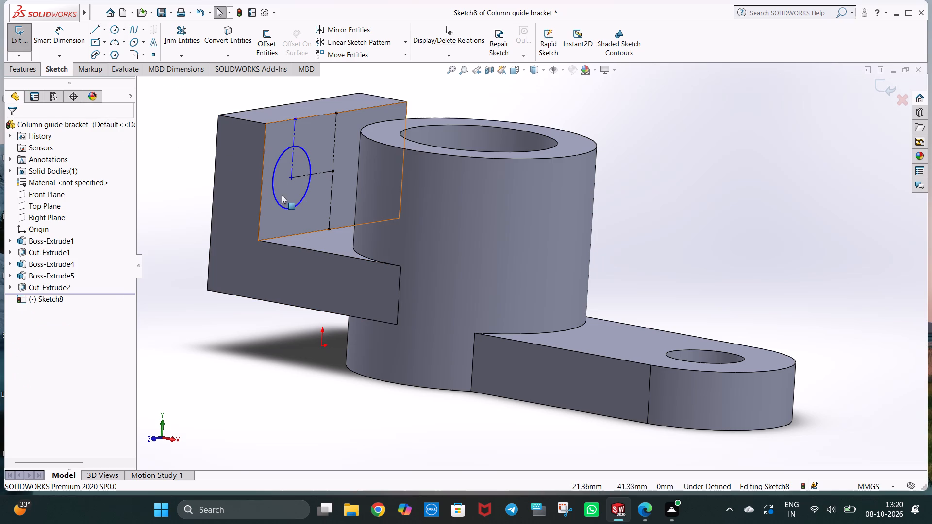
click(282, 204)
key(Escape)
click(191, 166)
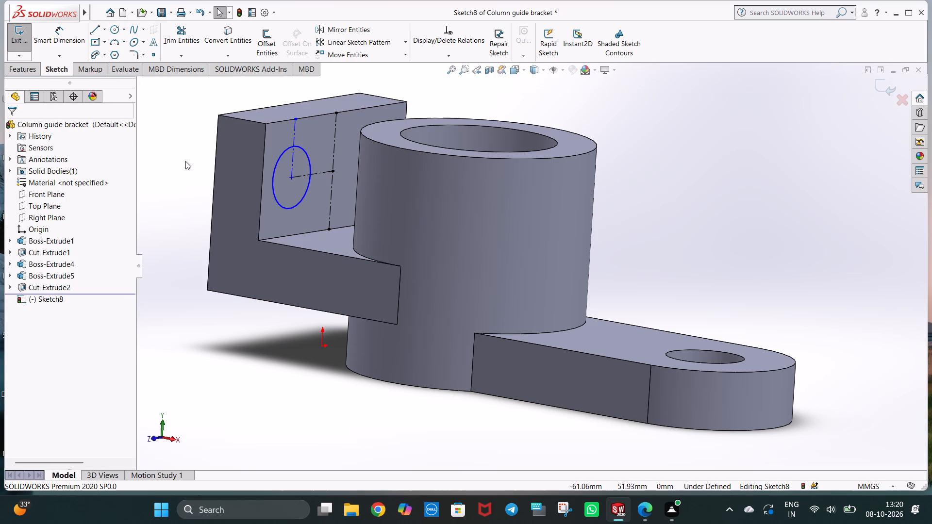
Dimension the circle's diameter at 16 mm and the horizontal centerline at 17.5 mm on the wall face.
click(71, 33)
click(276, 203)
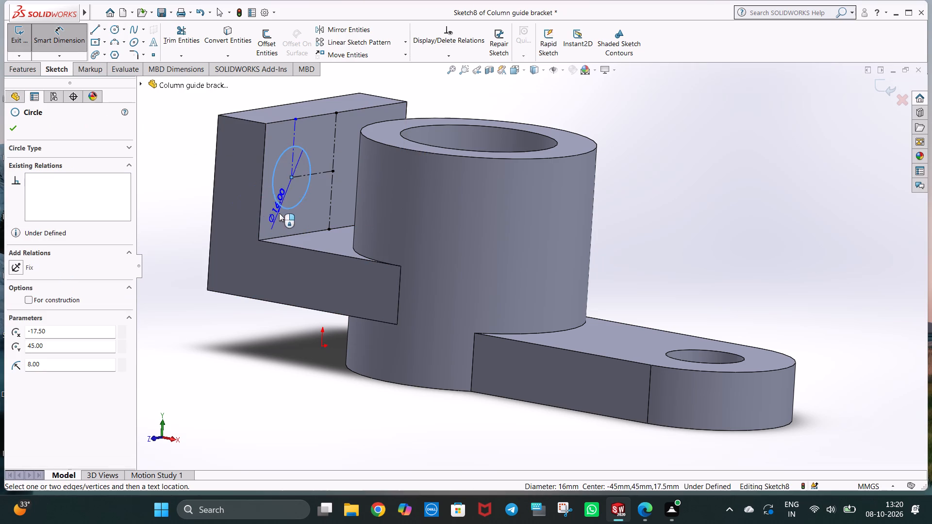
click(278, 221)
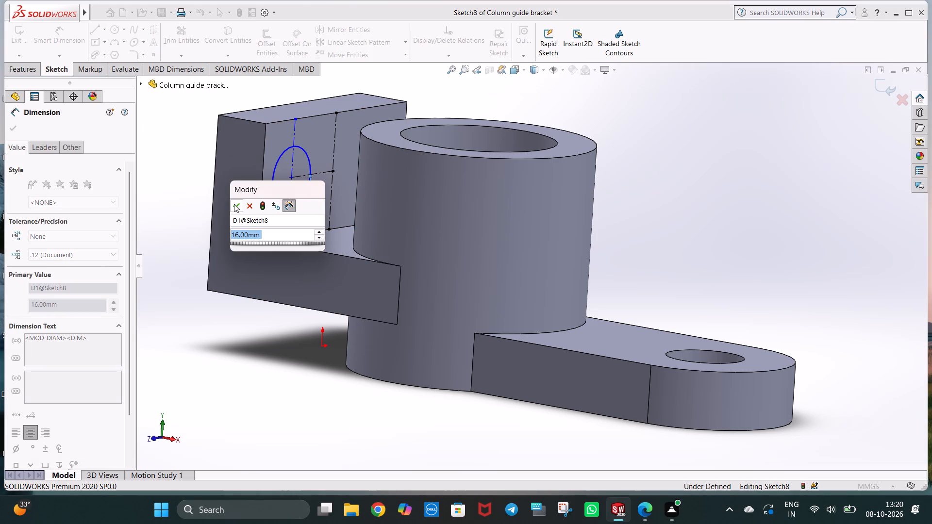
click(234, 204)
click(295, 133)
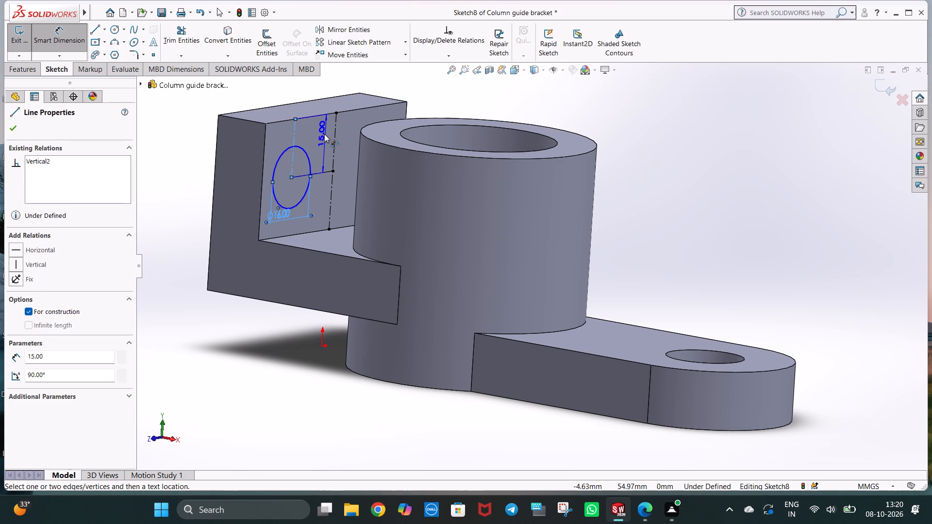
click(324, 134)
click(674, 117)
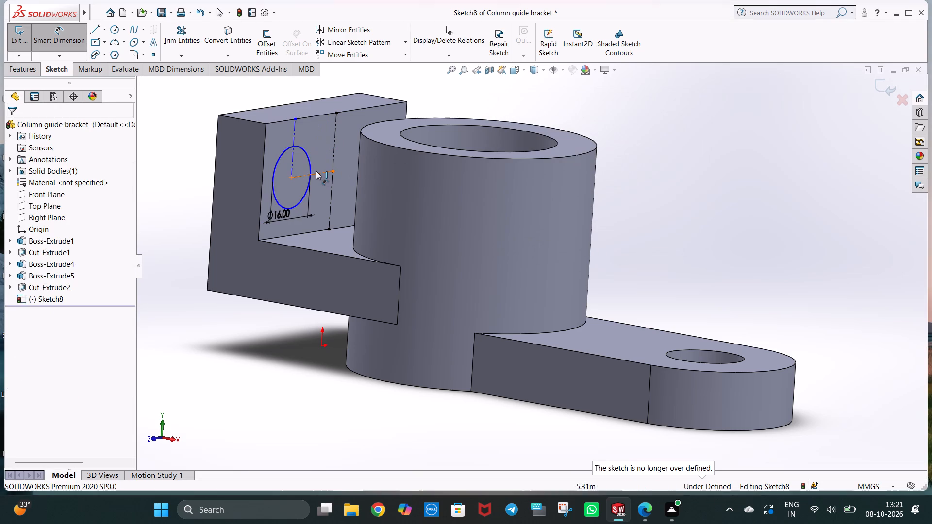
click(316, 175)
click(319, 196)
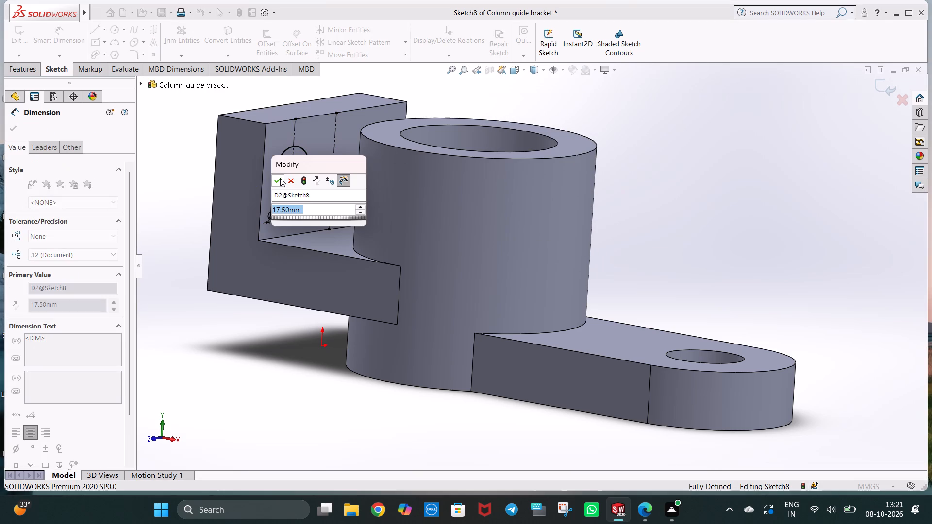
click(280, 178)
click(661, 116)
key(Escape)
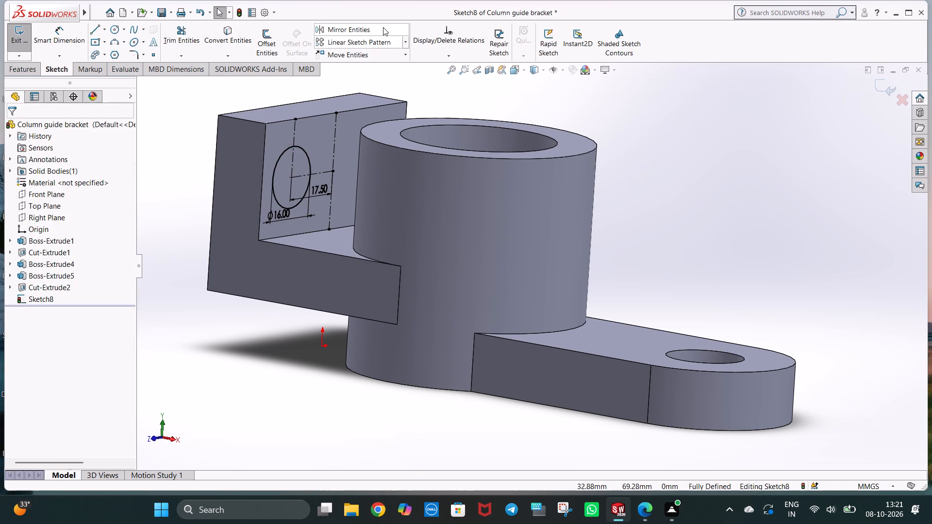
Mirror the 16 mm circle about the vertical centerline, keeping the original as a copy.
click(383, 27)
click(306, 154)
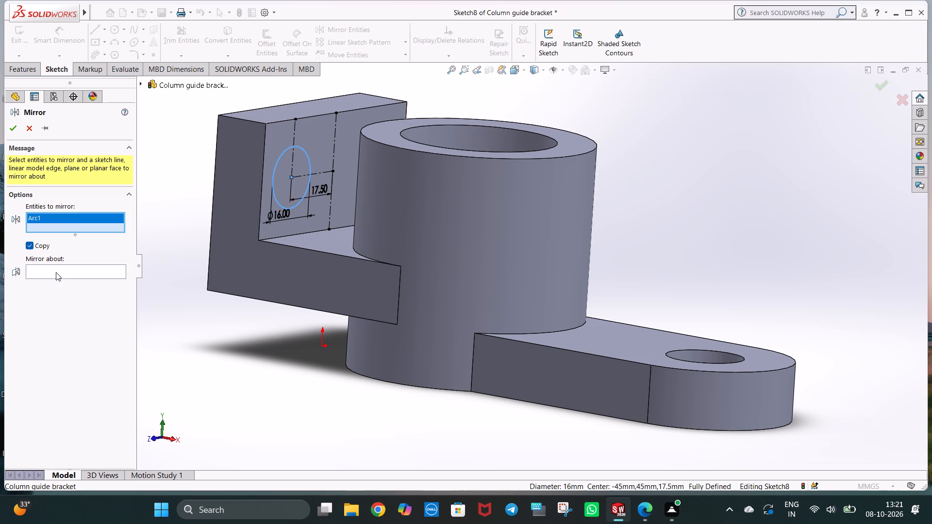
click(56, 272)
click(334, 142)
right_click(334, 142)
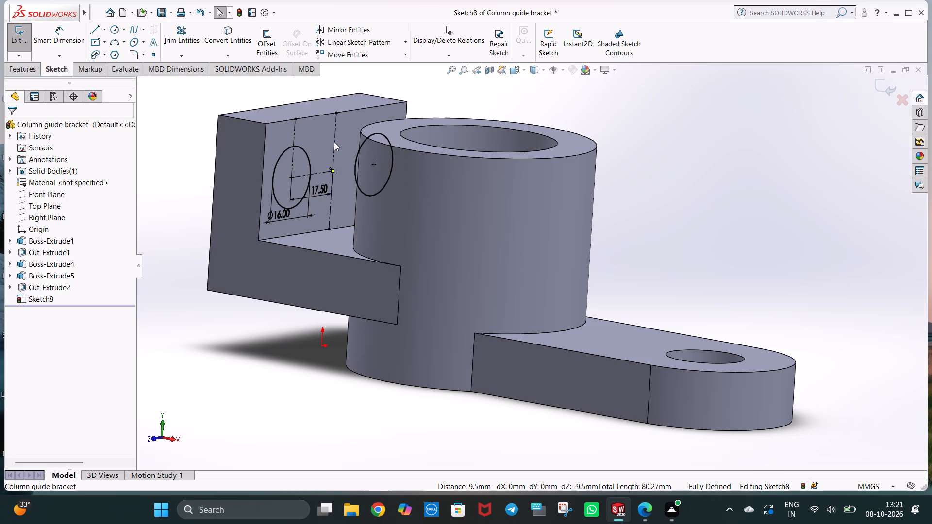
Extrude-cut both circles Through All so that they pierce the upright wall.
click(29, 70)
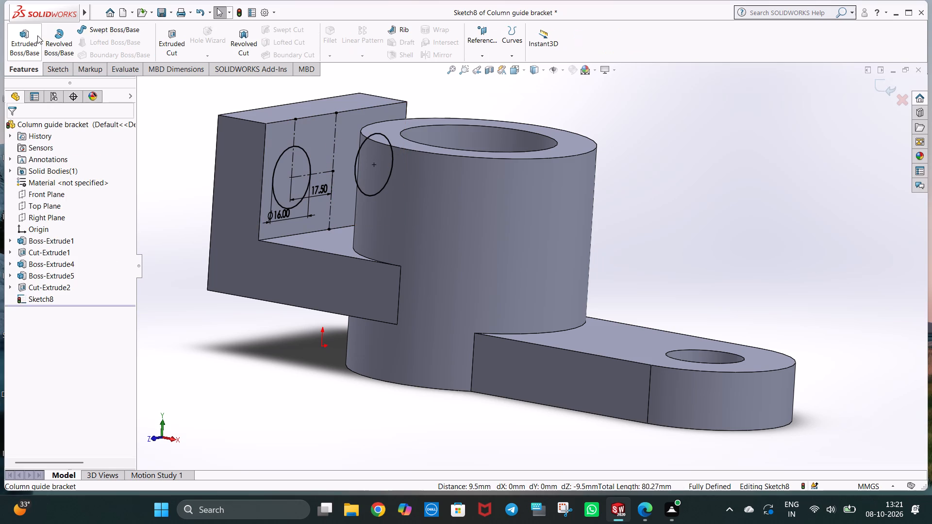
click(165, 42)
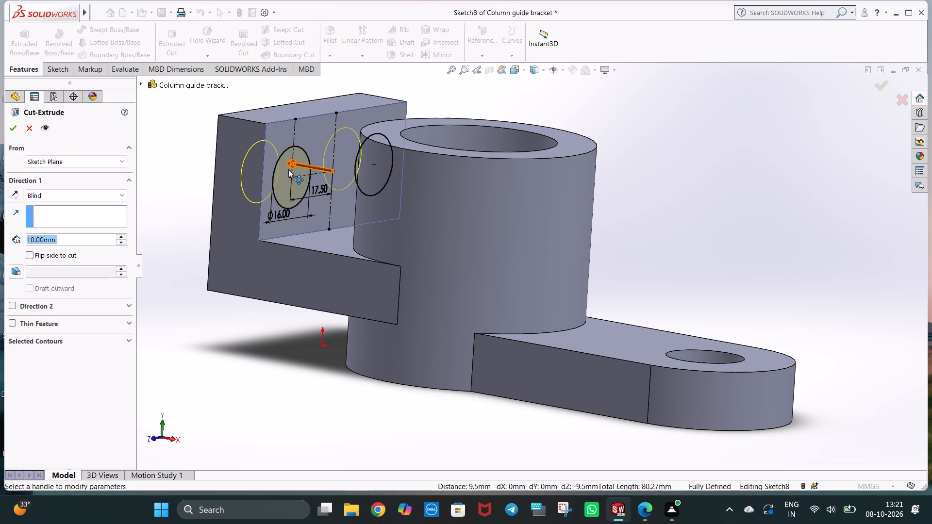
middle_drag(332, 188, 348, 212)
click(37, 196)
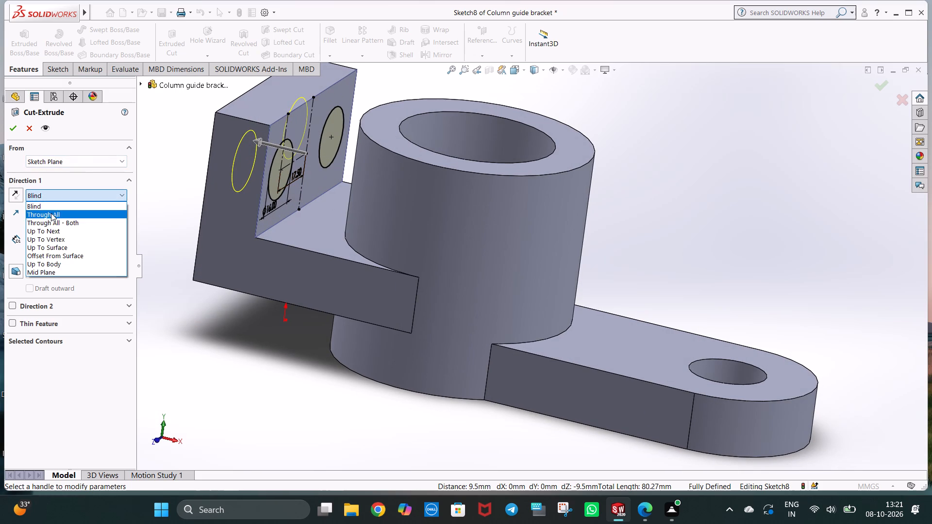
click(51, 213)
click(11, 130)
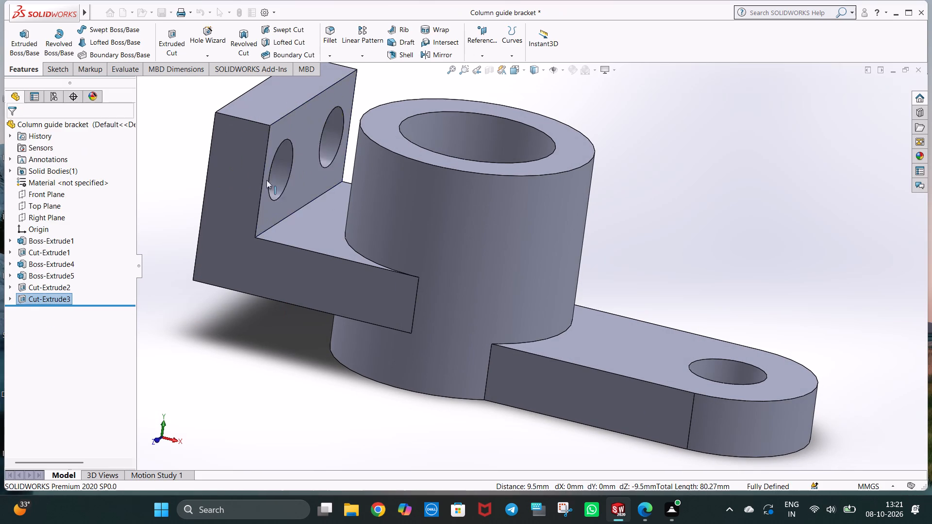
Examine the bracket from several angles, checking the wall holes and the gap between the wall and ring boss.
middle_drag(638, 209, 563, 199)
scroll(564, 201, up, 2)
middle_drag(567, 204, 618, 218)
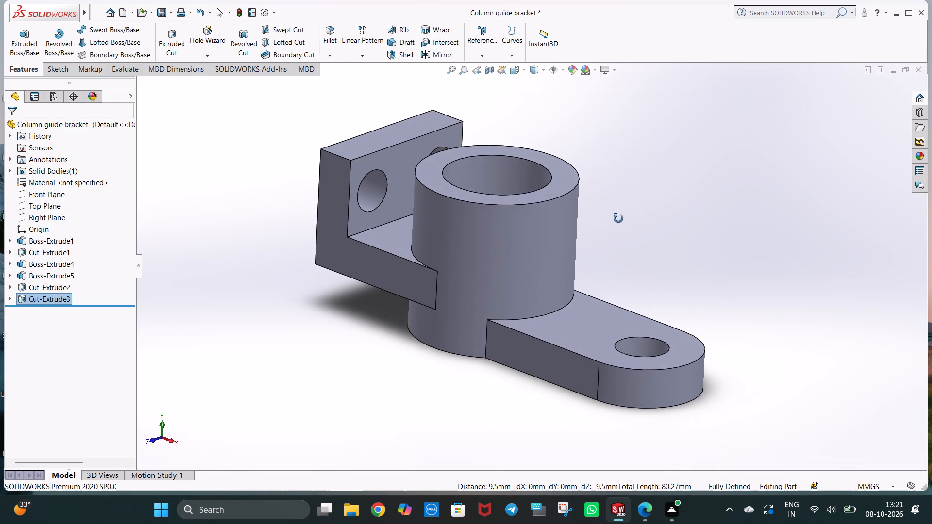
middle_drag(618, 218, 619, 217)
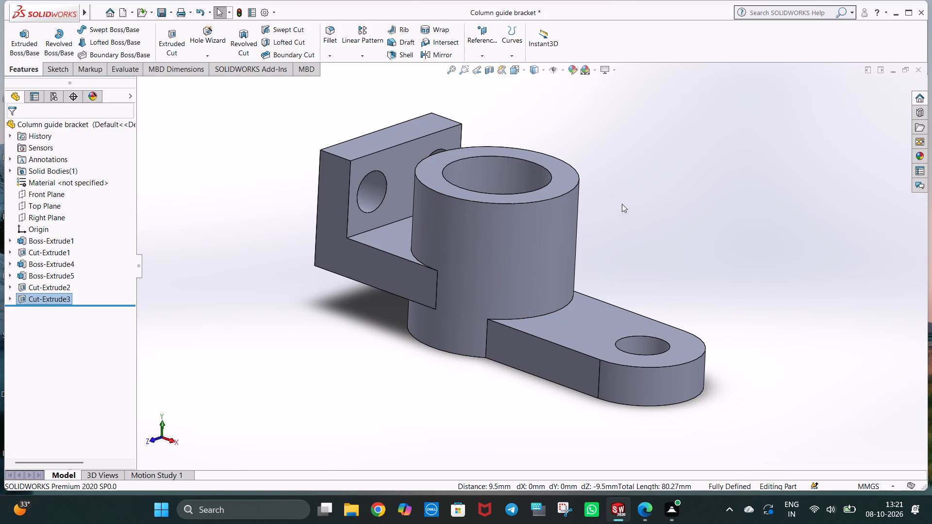
middle_drag(682, 219, 648, 237)
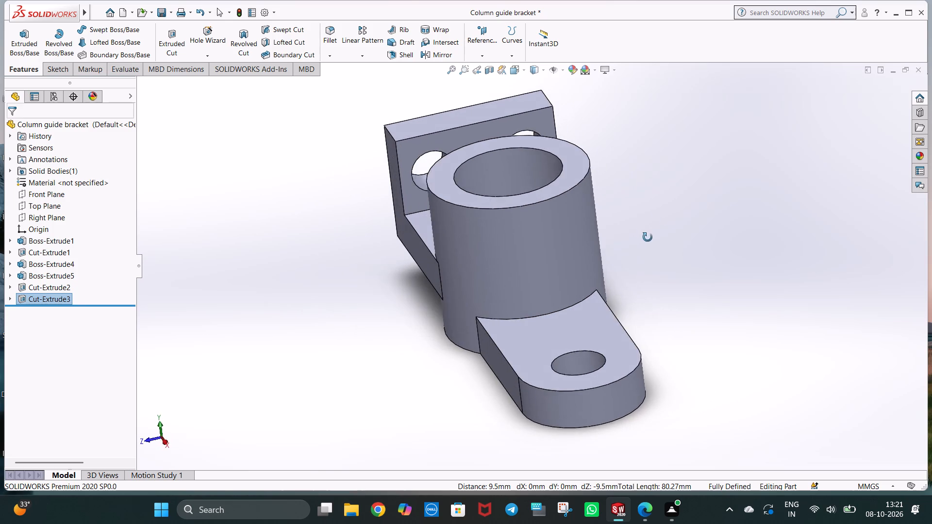
middle_drag(648, 237, 702, 222)
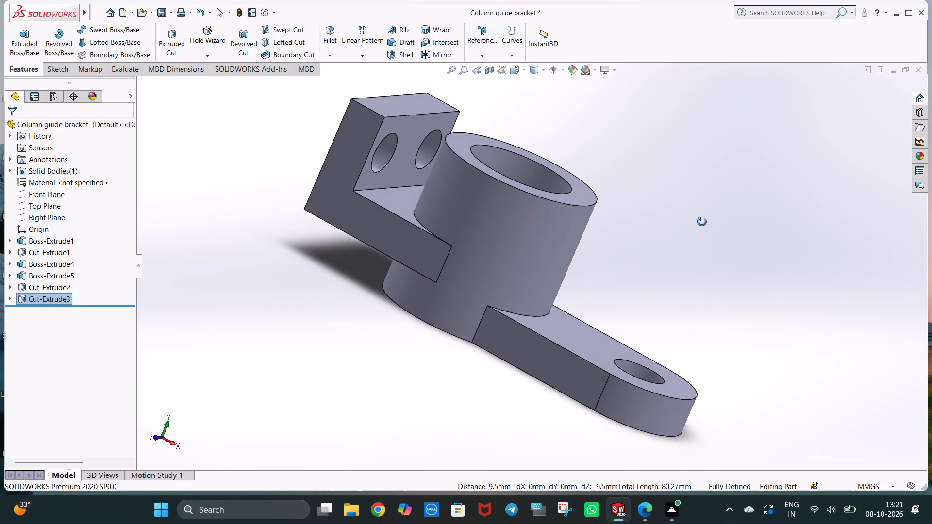
middle_drag(702, 222, 698, 207)
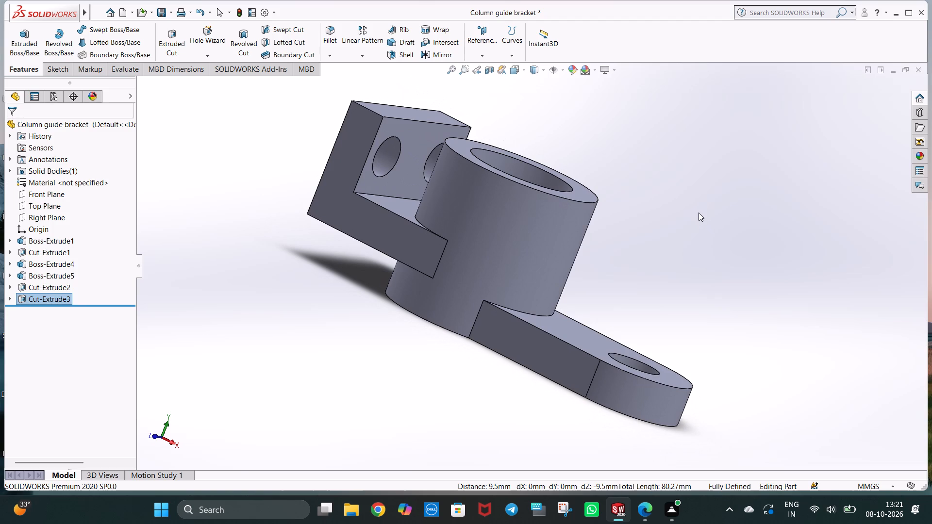
middle_drag(700, 210, 676, 202)
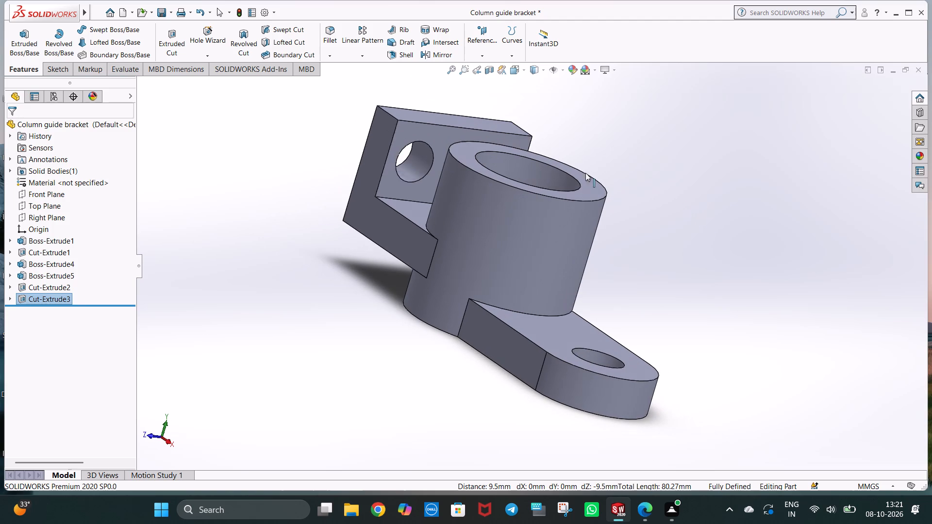
Start a sketch on the upright wall's inner face and draw a 5 mm horizontal line from the top edge's midpoint.
right_click(438, 131)
click(457, 120)
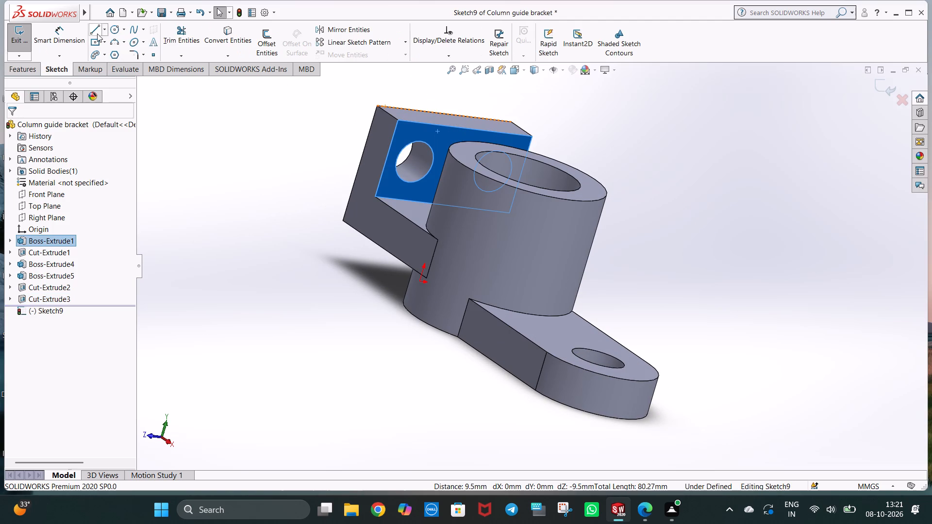
click(90, 31)
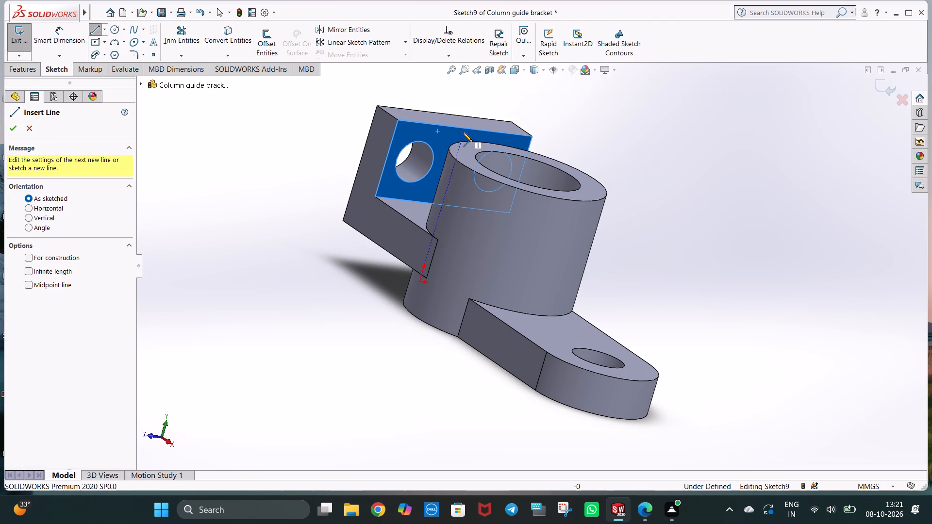
click(465, 129)
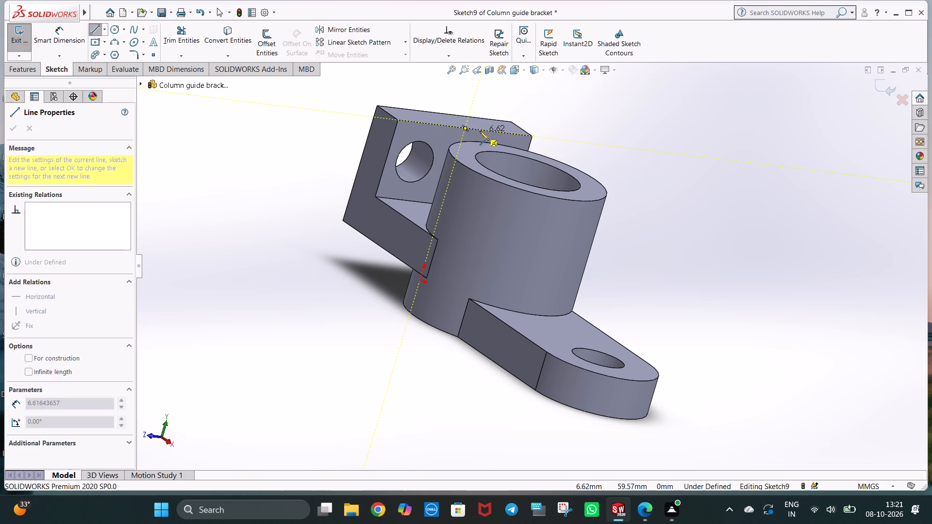
click(480, 131)
key(5)
key(Return)
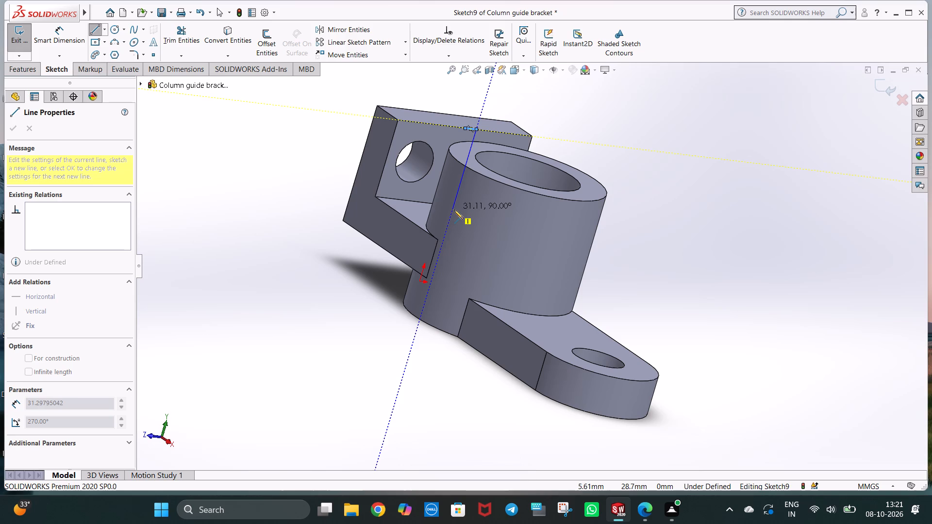
Complete the closed rib profile with a 30 mm vertical side, a 10 mm base line, and a second vertical side back to the top midpoint.
middle_drag(454, 210, 483, 230)
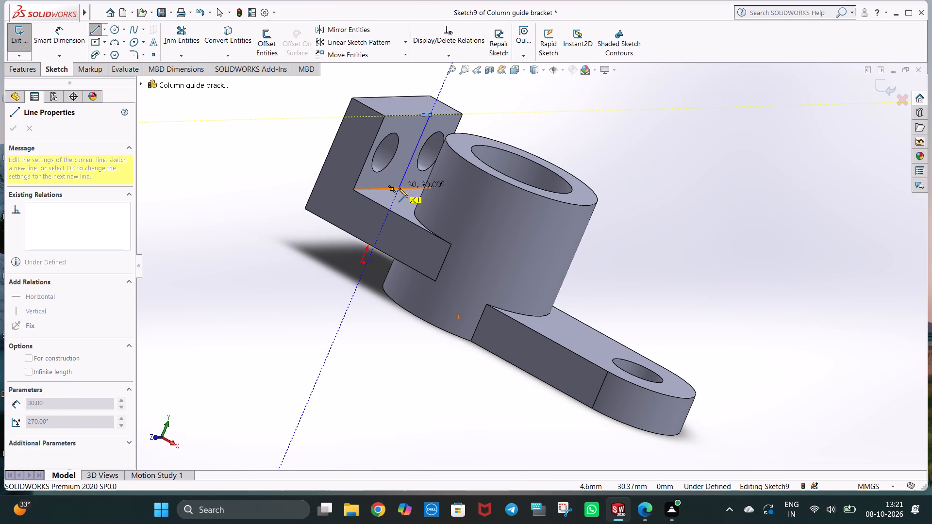
click(399, 188)
click(381, 189)
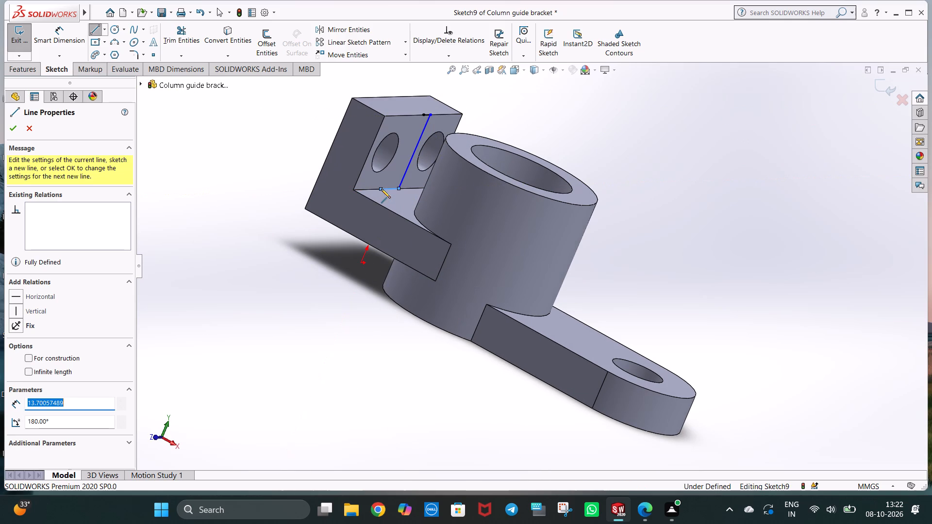
text(10)
key(Return)
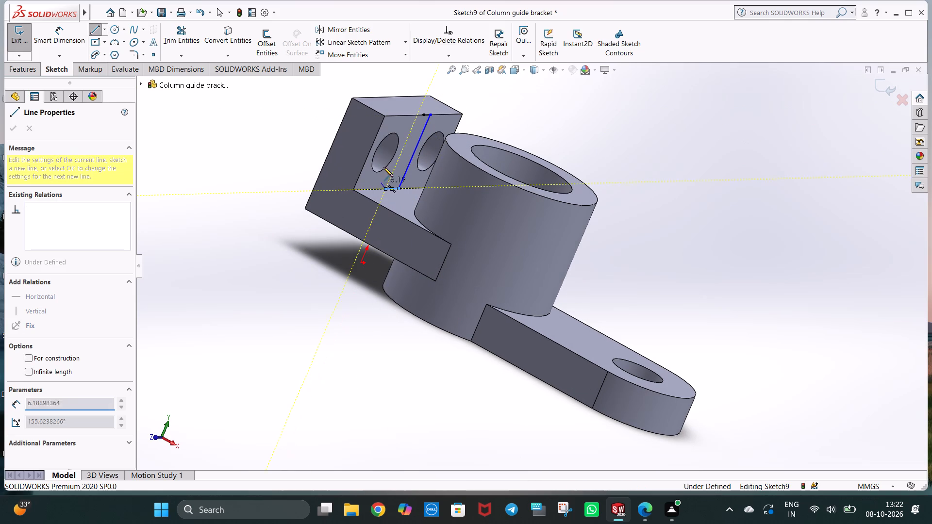
click(417, 114)
click(423, 114)
key(Escape)
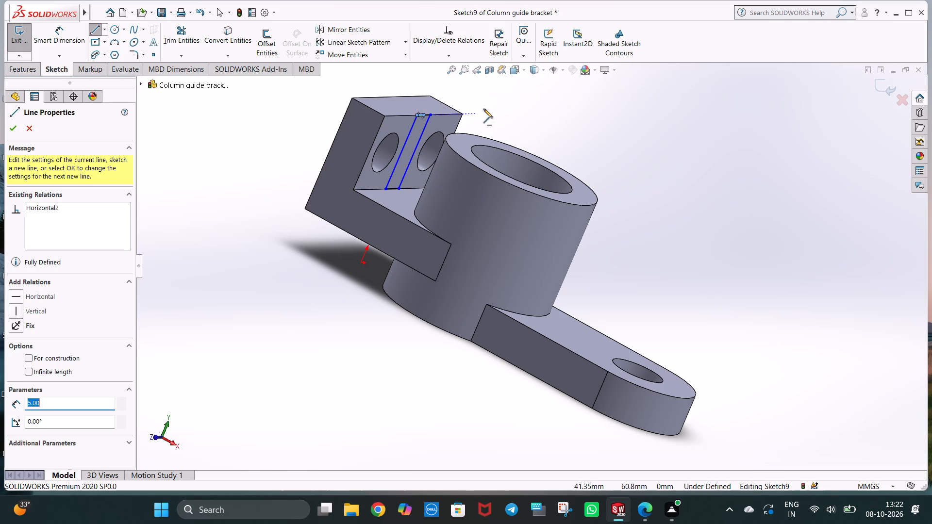
key(Escape)
Dimension both halves of the rib profile's top edge at 5 mm each.
middle_drag(533, 106, 478, 131)
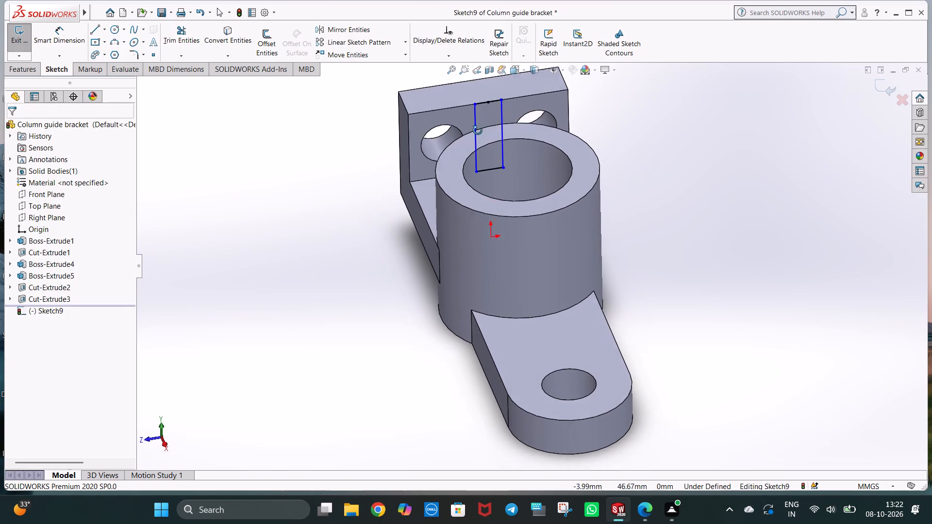
middle_drag(478, 131, 477, 114)
click(49, 39)
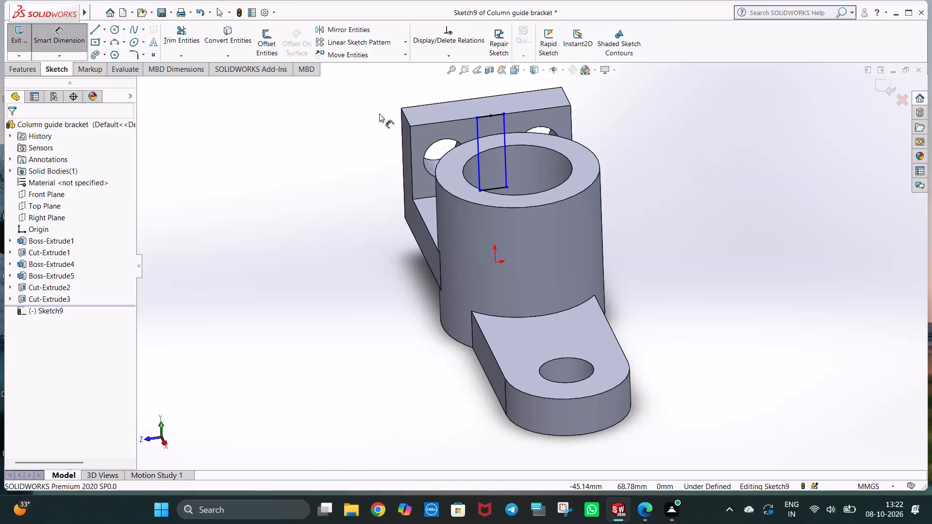
click(477, 133)
click(467, 138)
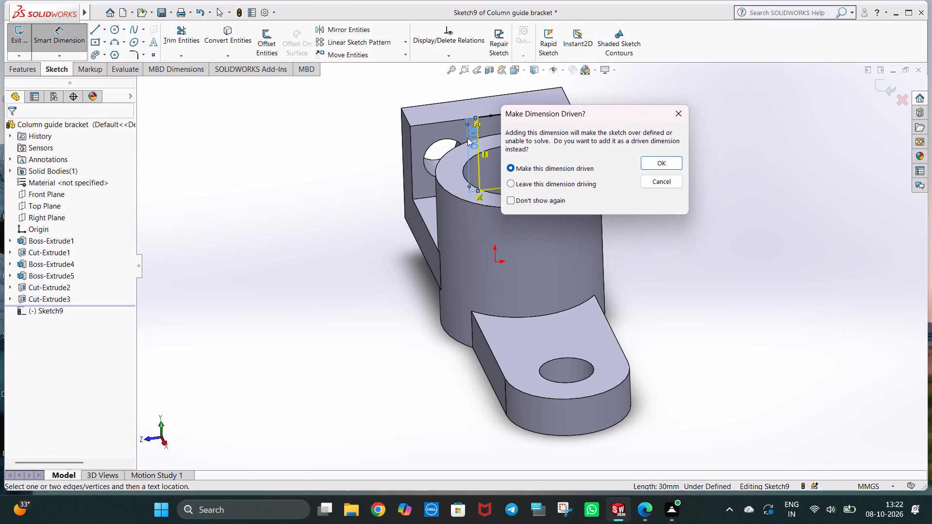
key(Escape)
click(497, 115)
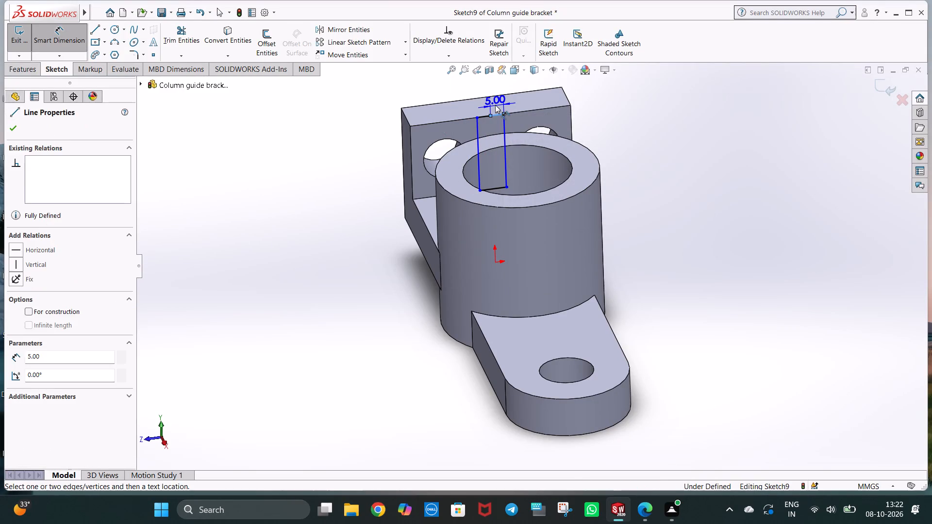
click(495, 105)
click(456, 89)
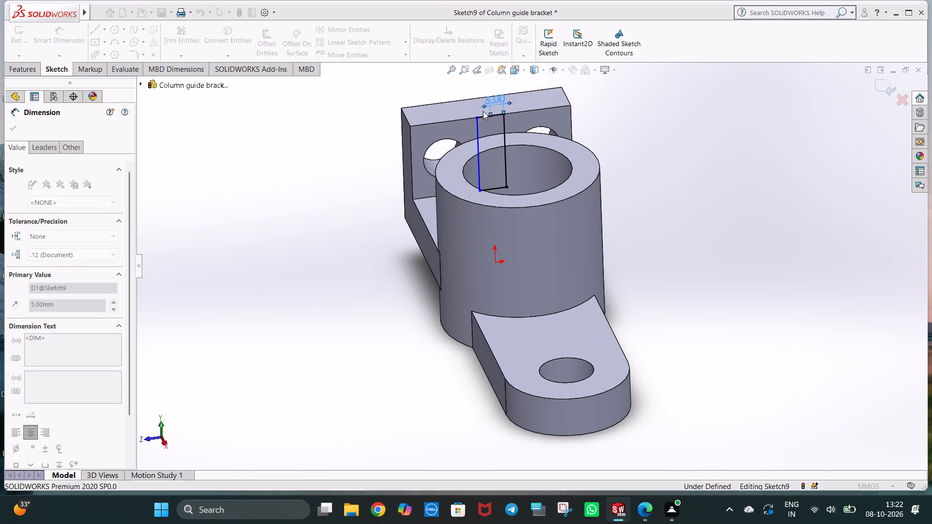
click(483, 116)
click(464, 109)
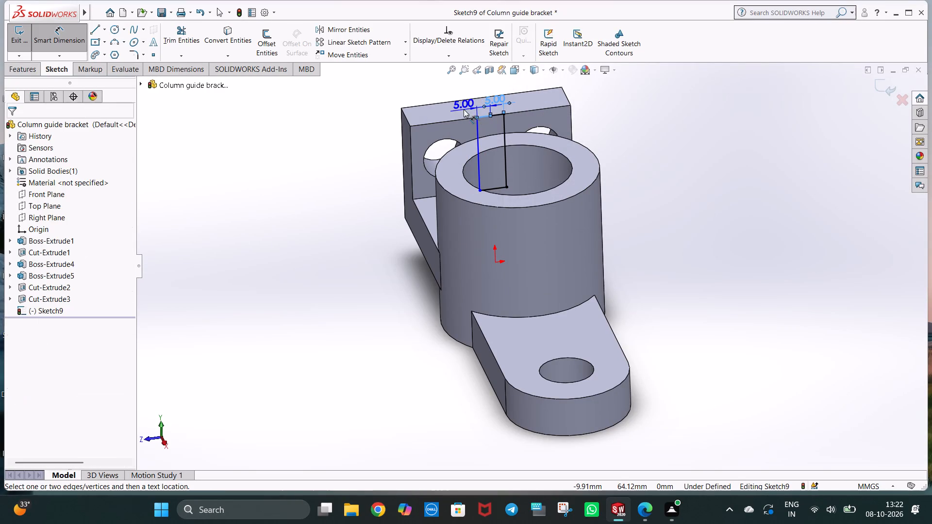
click(424, 89)
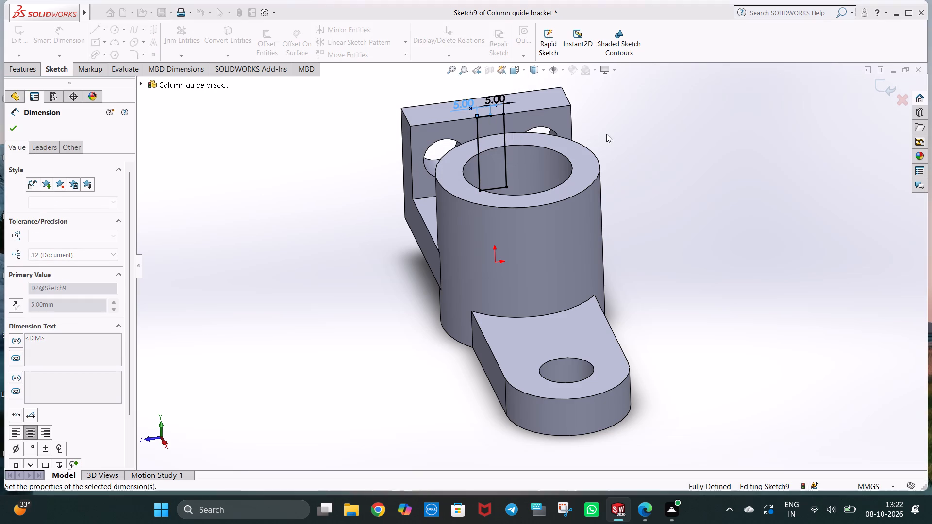
click(634, 138)
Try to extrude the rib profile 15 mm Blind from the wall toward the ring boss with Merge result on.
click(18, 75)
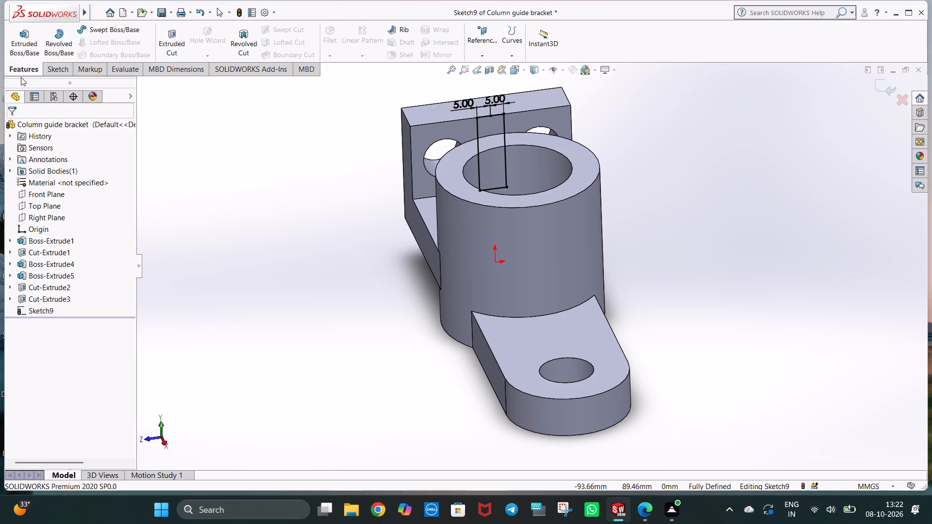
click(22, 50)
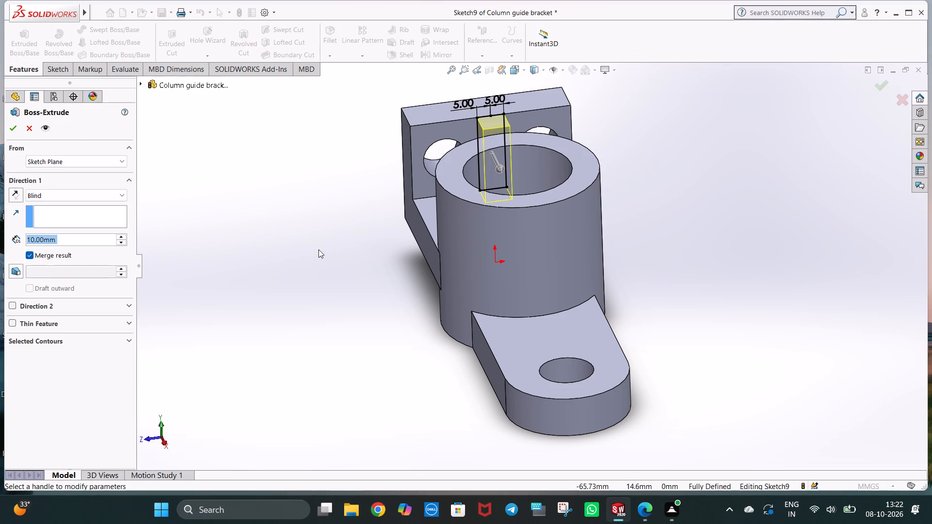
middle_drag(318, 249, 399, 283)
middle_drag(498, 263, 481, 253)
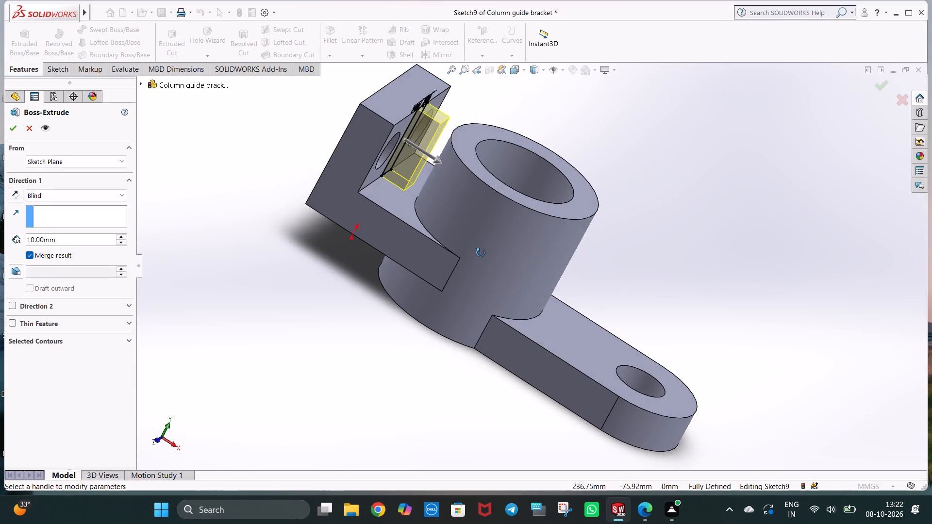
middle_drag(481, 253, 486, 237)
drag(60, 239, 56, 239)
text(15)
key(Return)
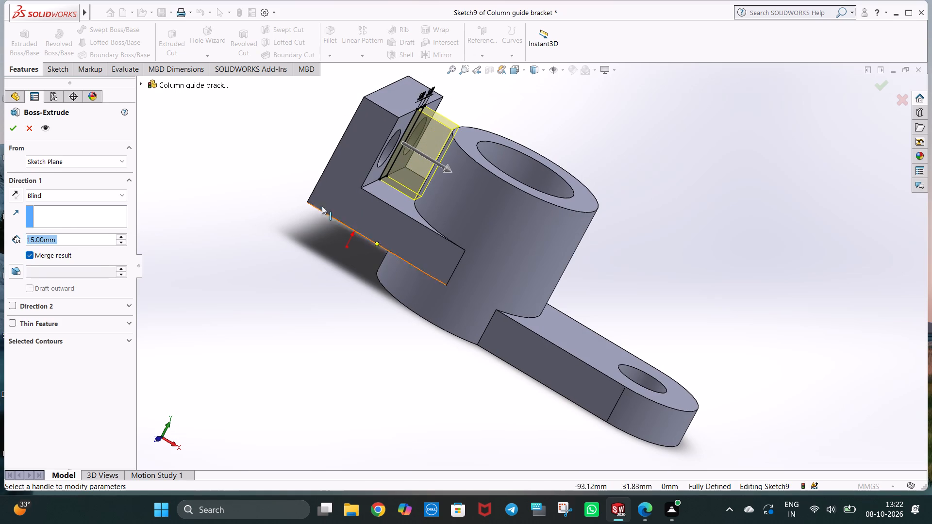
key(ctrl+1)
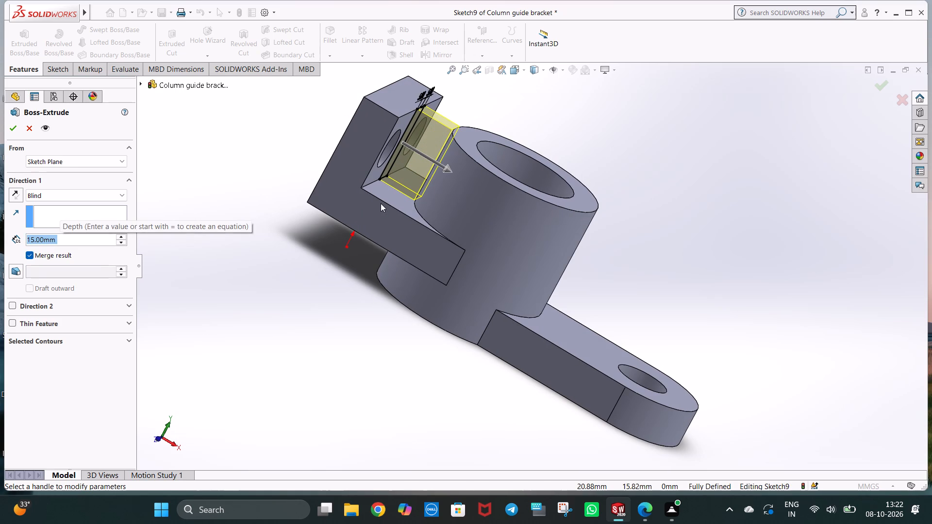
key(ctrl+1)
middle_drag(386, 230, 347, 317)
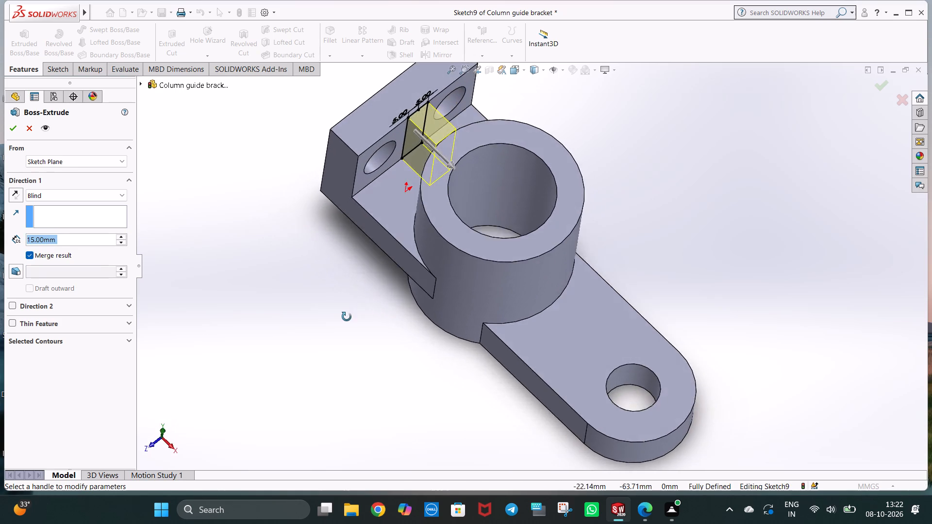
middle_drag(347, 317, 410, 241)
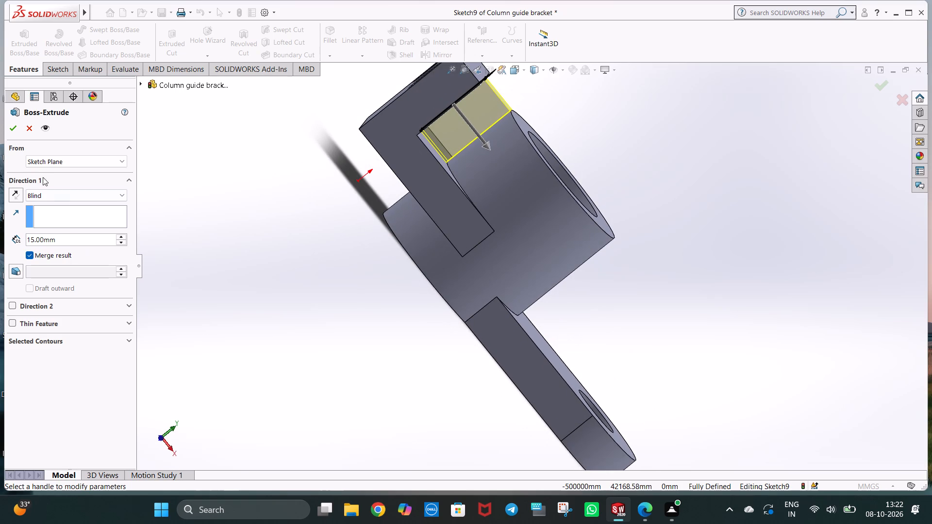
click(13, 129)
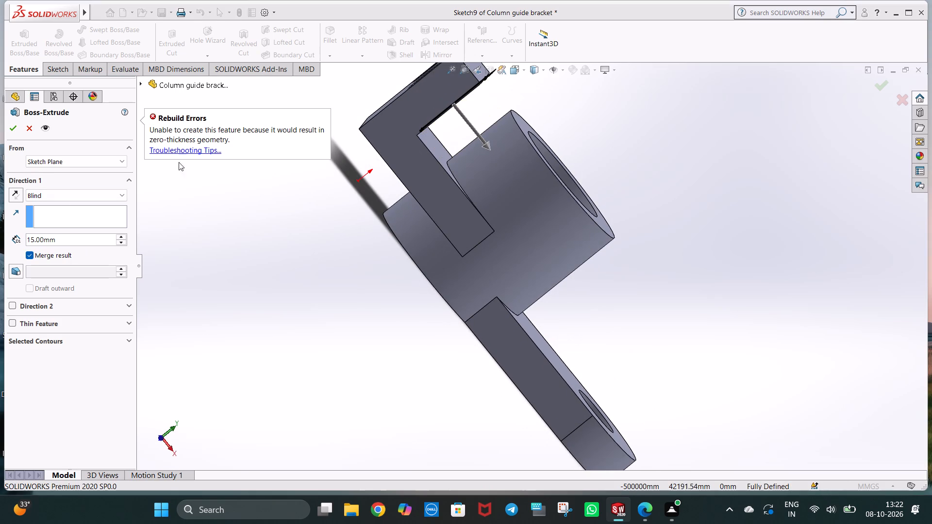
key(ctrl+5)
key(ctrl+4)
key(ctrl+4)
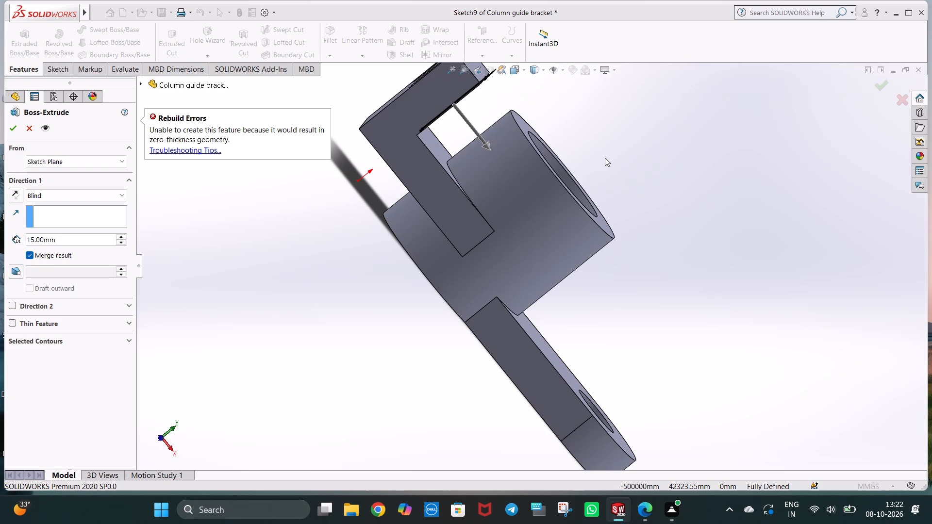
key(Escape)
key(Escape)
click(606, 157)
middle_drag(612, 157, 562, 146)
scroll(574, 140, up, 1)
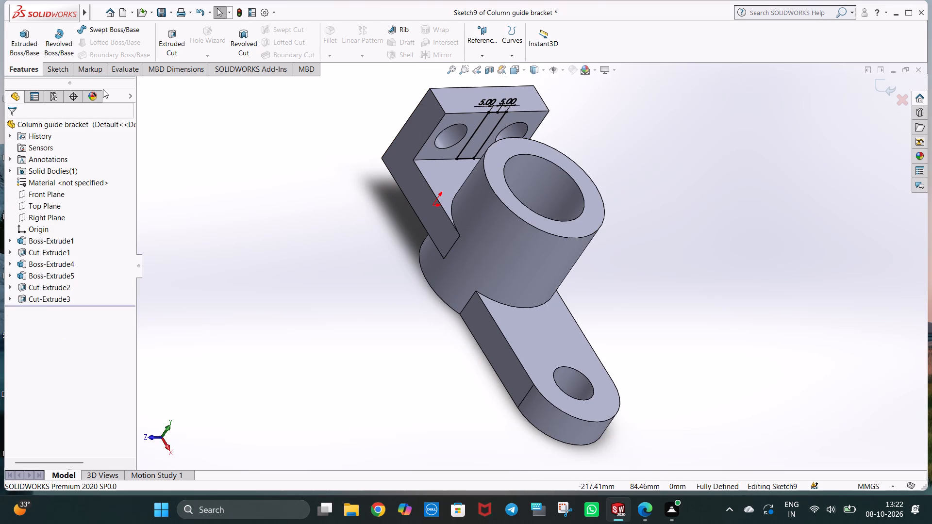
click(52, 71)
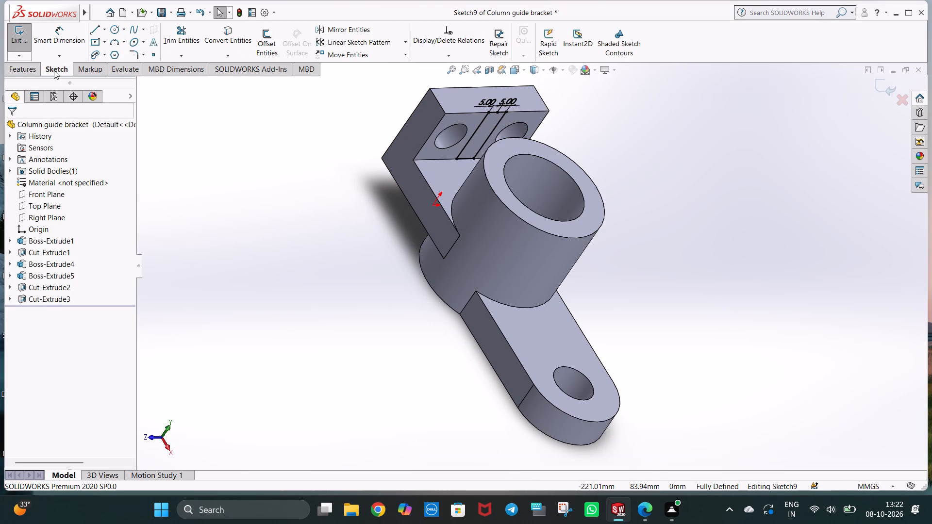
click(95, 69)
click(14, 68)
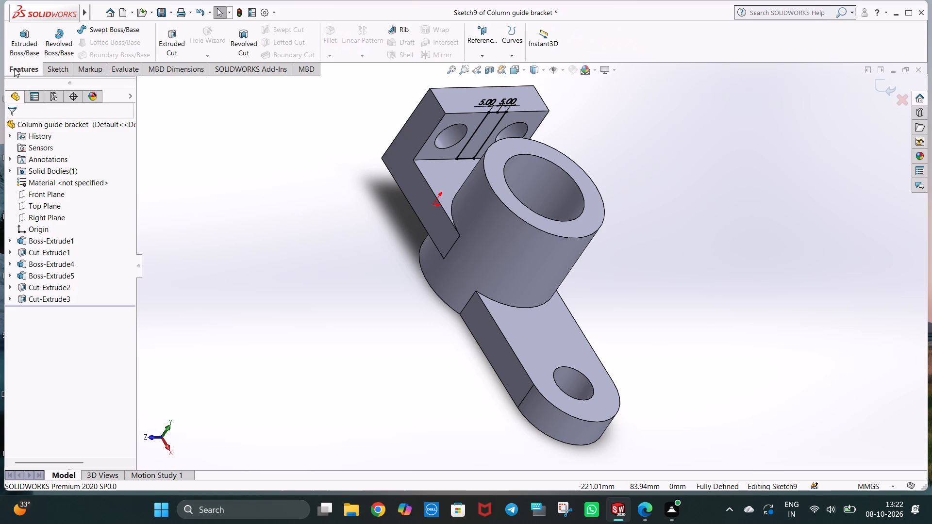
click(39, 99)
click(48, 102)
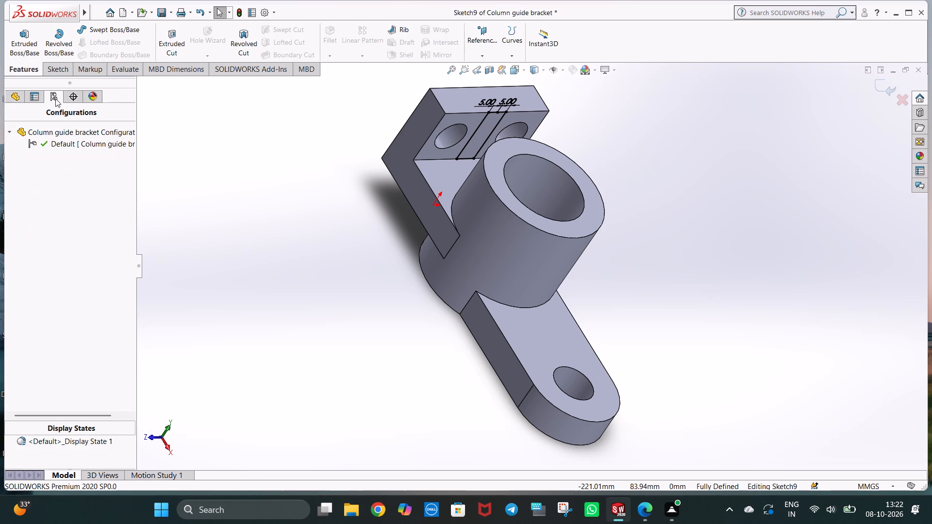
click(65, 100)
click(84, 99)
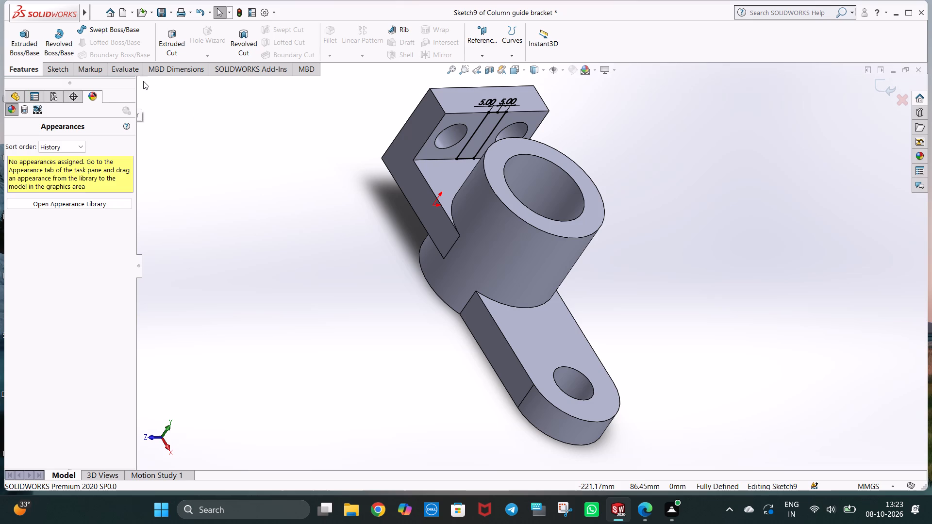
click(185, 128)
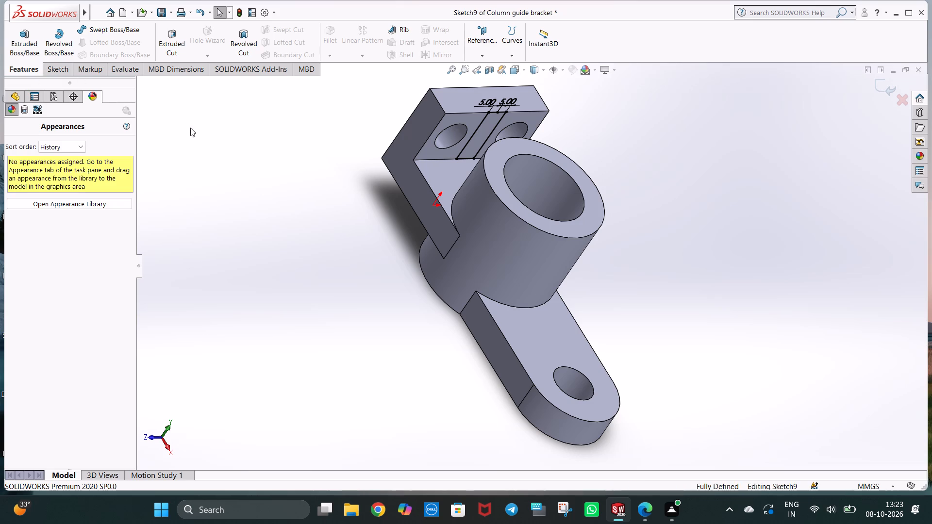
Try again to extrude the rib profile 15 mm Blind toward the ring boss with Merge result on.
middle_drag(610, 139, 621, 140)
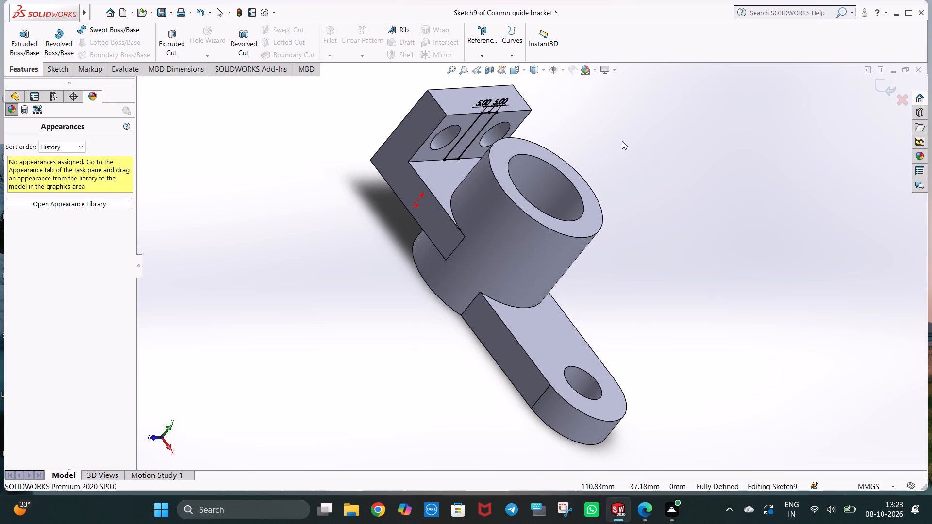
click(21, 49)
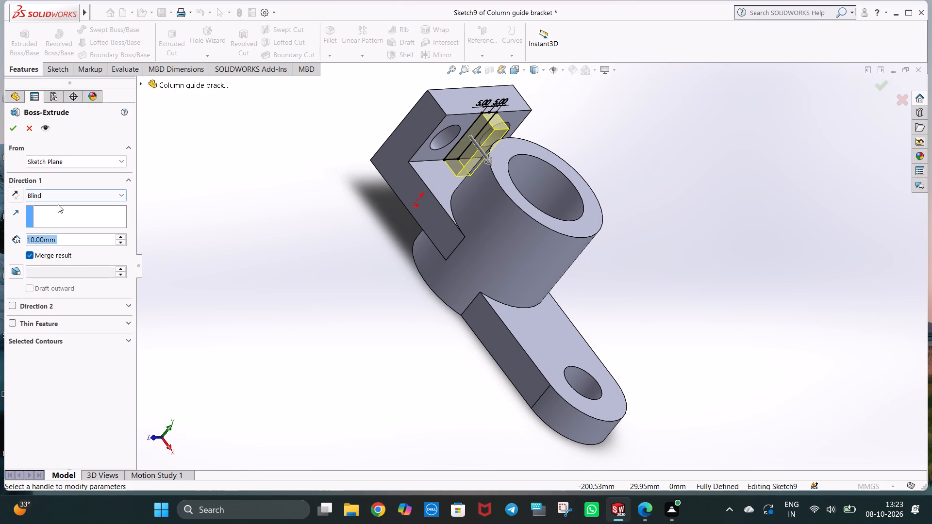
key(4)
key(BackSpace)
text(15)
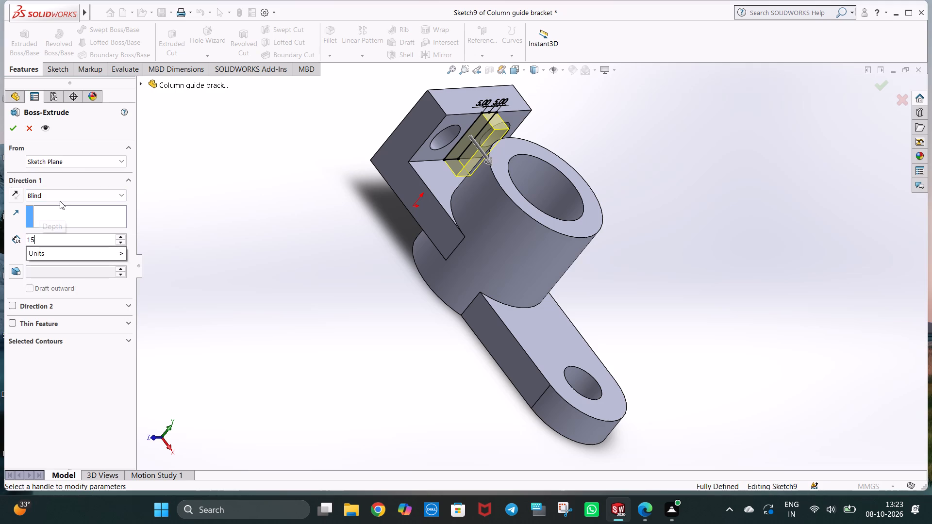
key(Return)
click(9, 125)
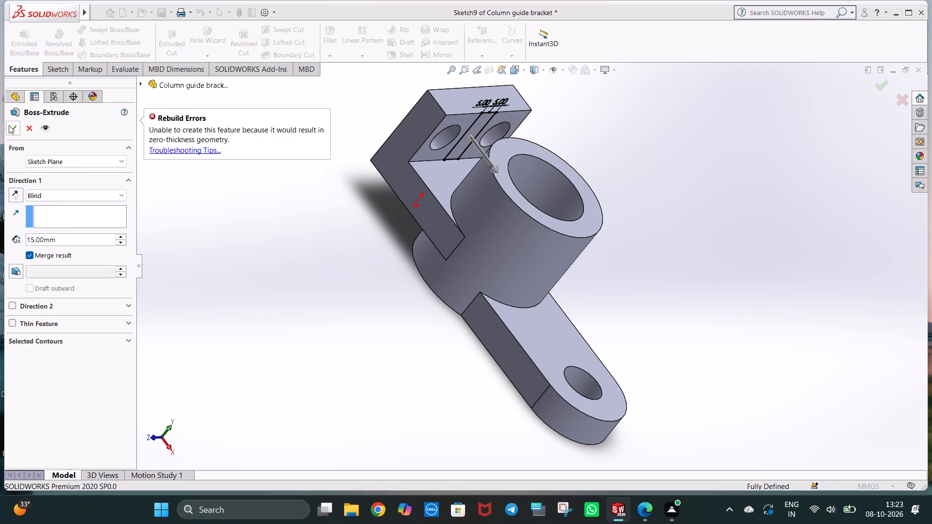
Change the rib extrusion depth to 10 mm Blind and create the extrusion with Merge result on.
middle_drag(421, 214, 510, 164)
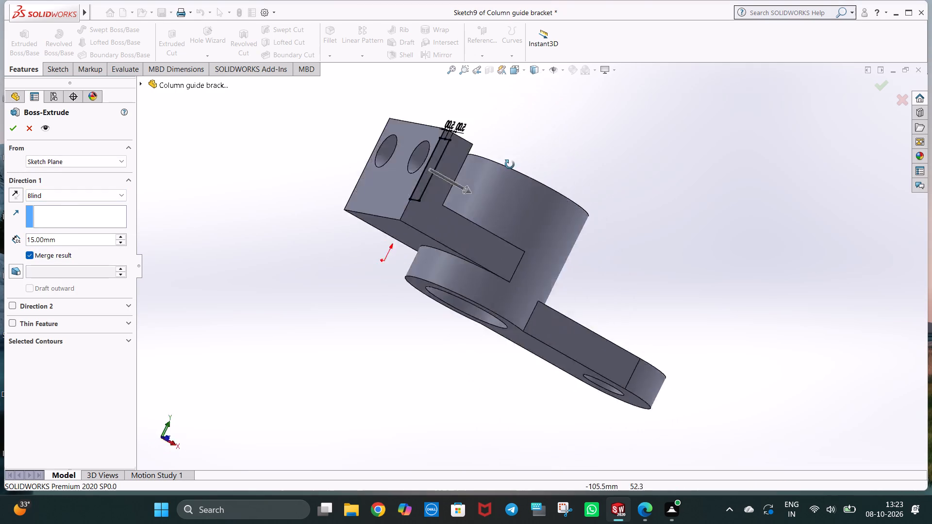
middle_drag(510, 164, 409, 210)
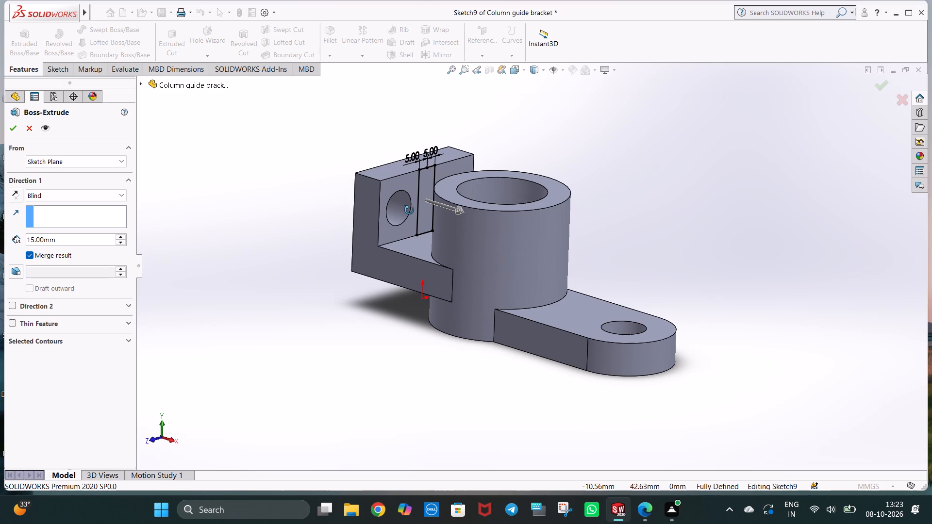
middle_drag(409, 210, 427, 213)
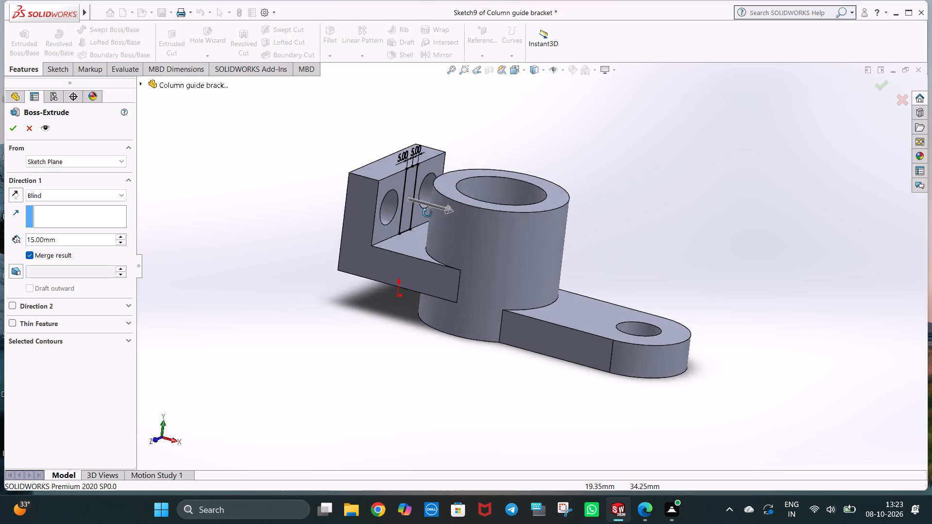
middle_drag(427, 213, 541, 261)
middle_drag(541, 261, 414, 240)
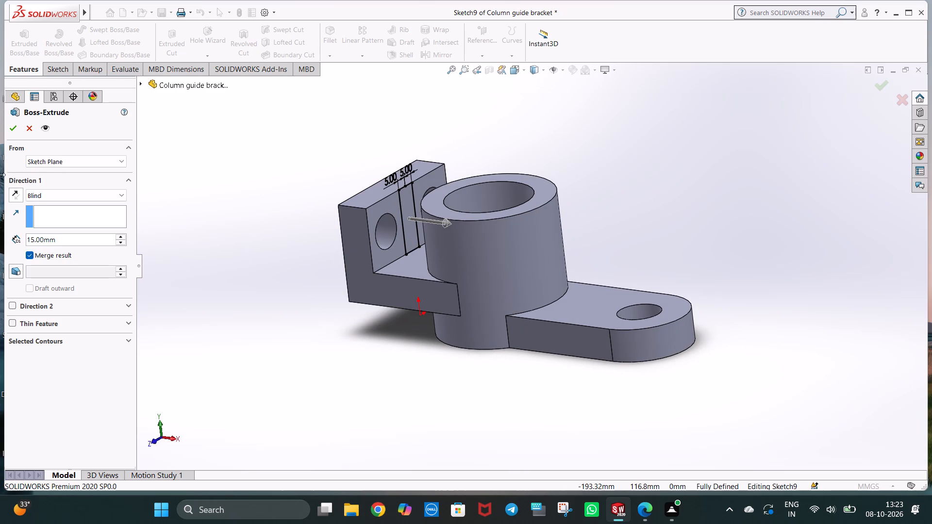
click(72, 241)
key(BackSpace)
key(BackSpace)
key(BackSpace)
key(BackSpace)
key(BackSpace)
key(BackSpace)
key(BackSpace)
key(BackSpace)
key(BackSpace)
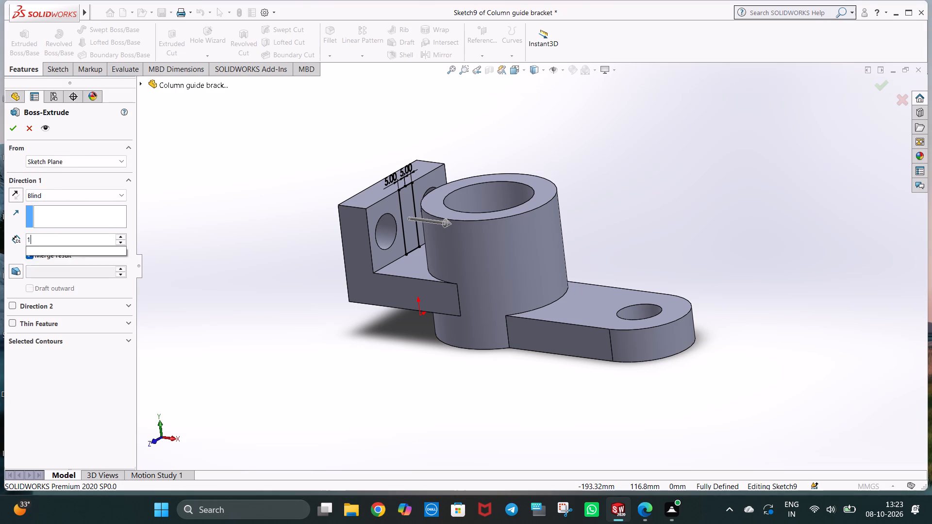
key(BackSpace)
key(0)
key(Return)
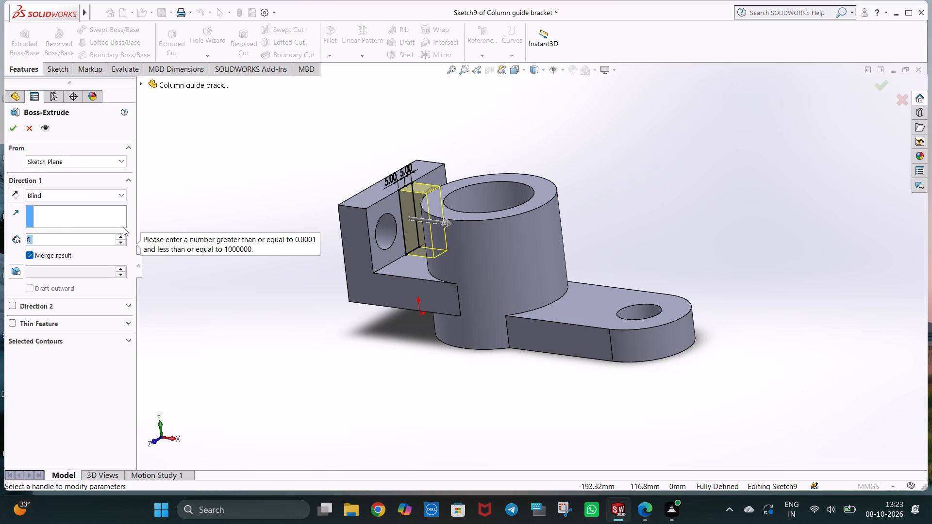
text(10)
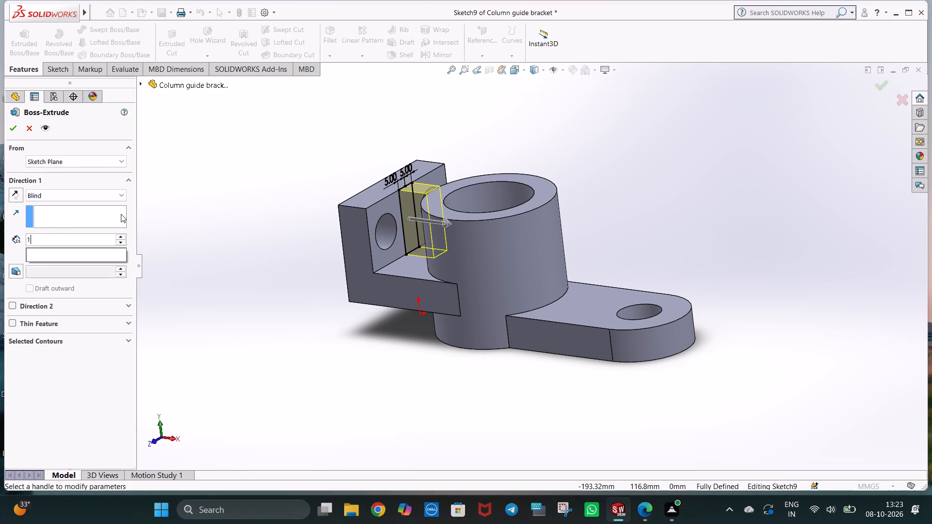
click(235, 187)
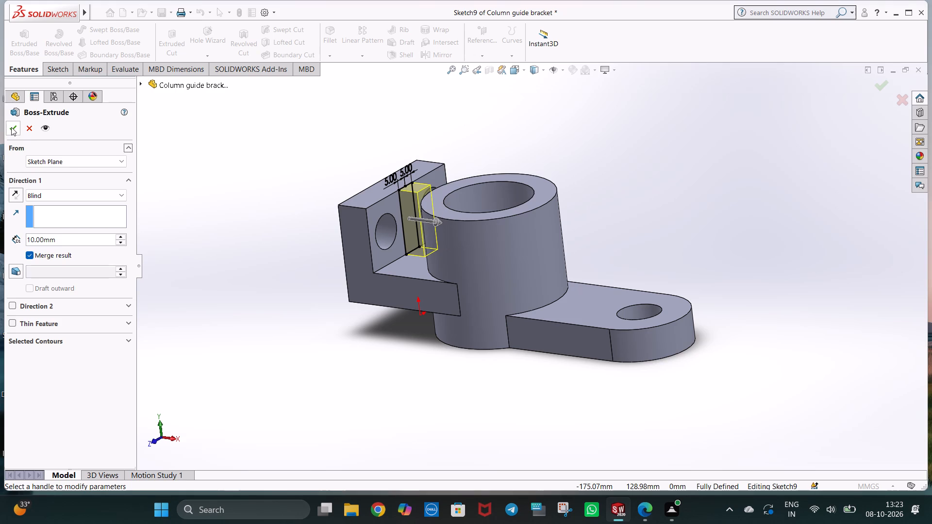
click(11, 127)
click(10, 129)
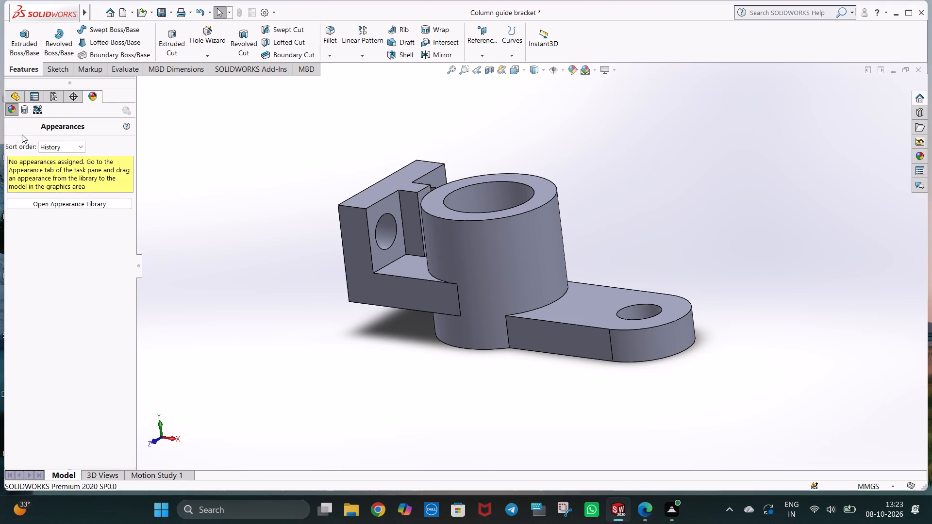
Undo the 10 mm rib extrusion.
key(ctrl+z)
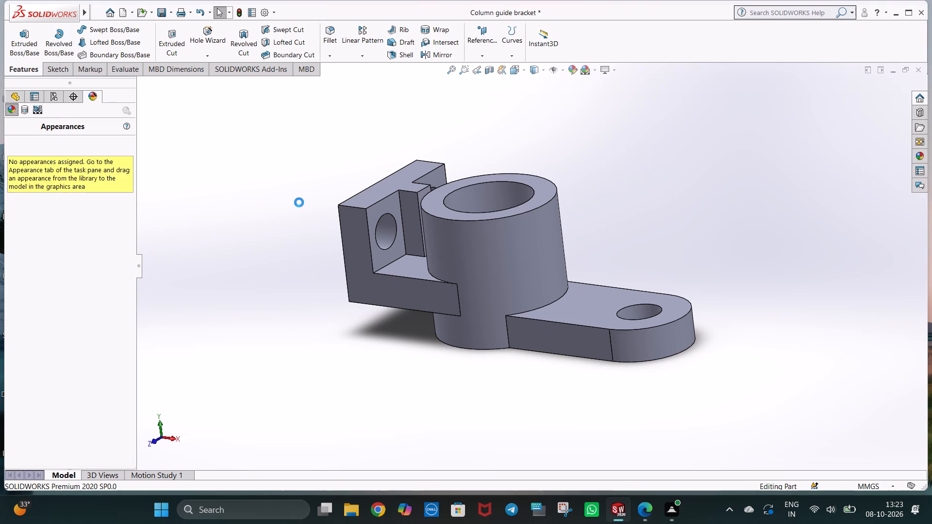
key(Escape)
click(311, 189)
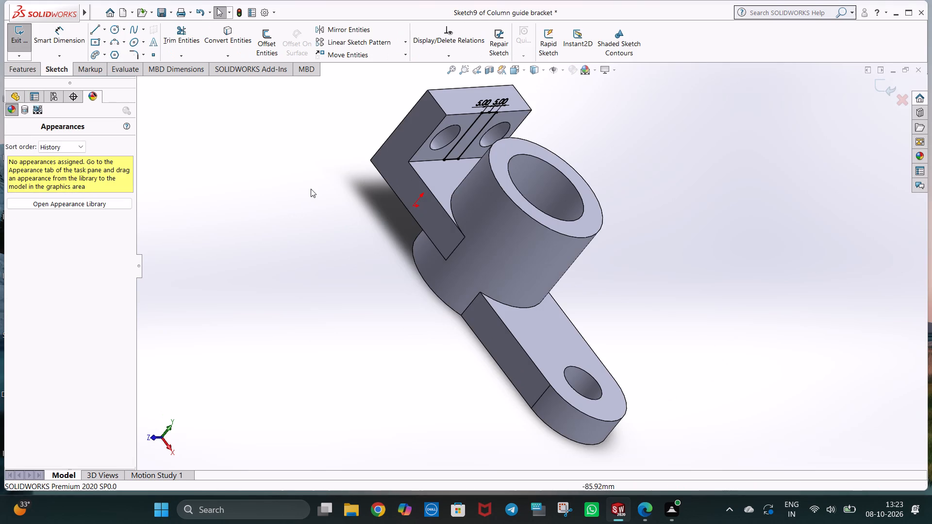
Save the bracket part with the rib sketch still open.
key(ctrl+s)
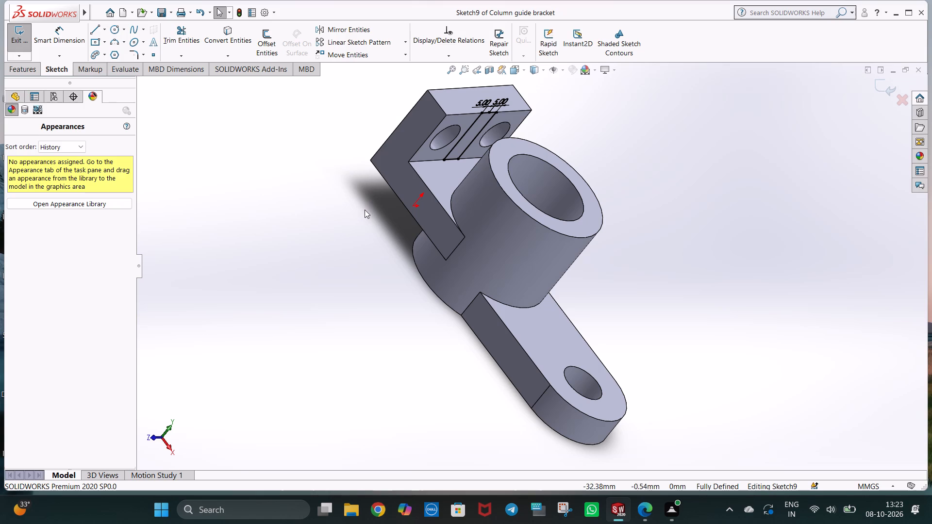
click(365, 210)
key(Escape)
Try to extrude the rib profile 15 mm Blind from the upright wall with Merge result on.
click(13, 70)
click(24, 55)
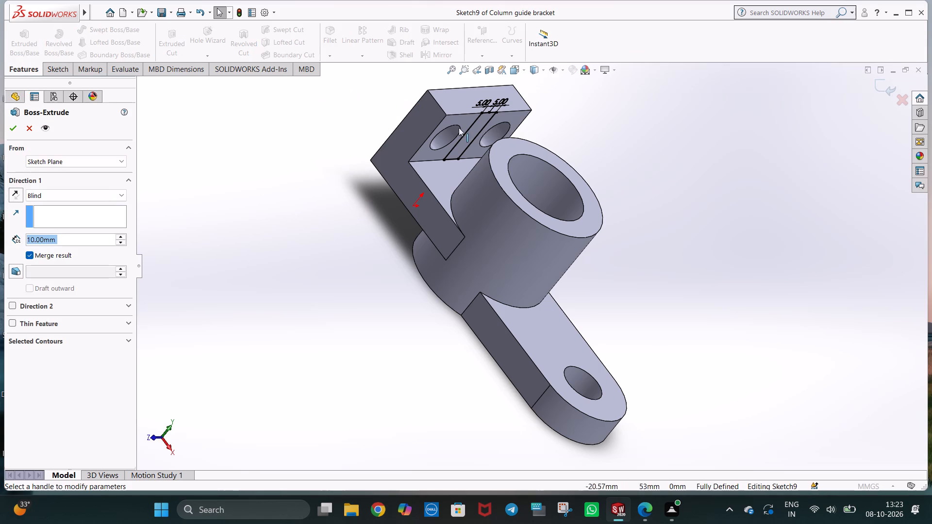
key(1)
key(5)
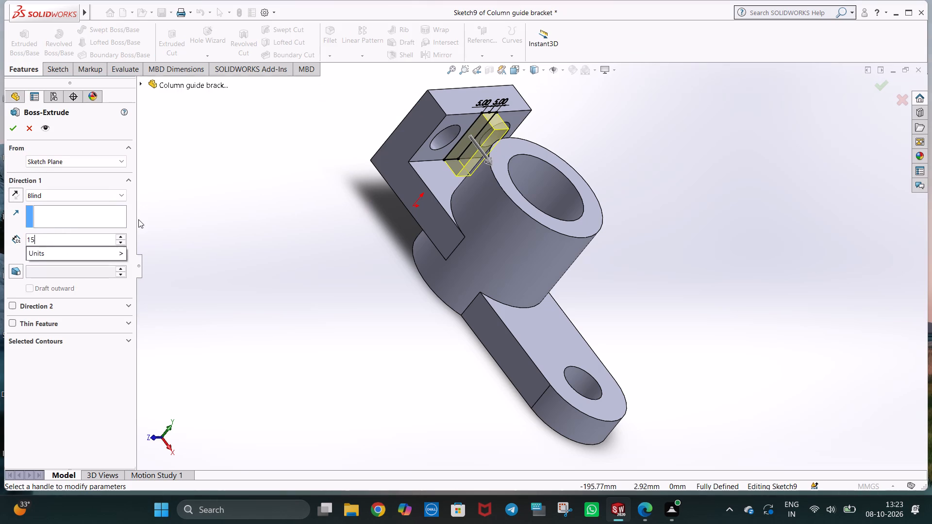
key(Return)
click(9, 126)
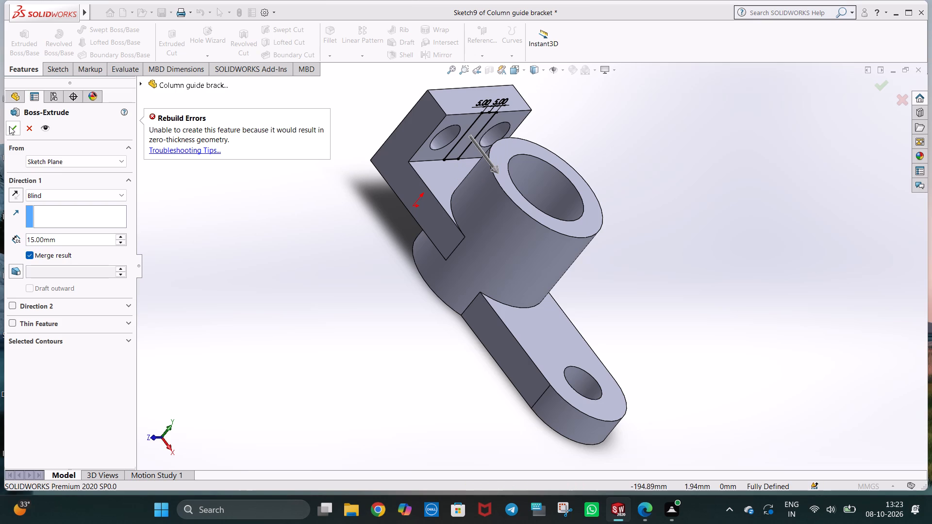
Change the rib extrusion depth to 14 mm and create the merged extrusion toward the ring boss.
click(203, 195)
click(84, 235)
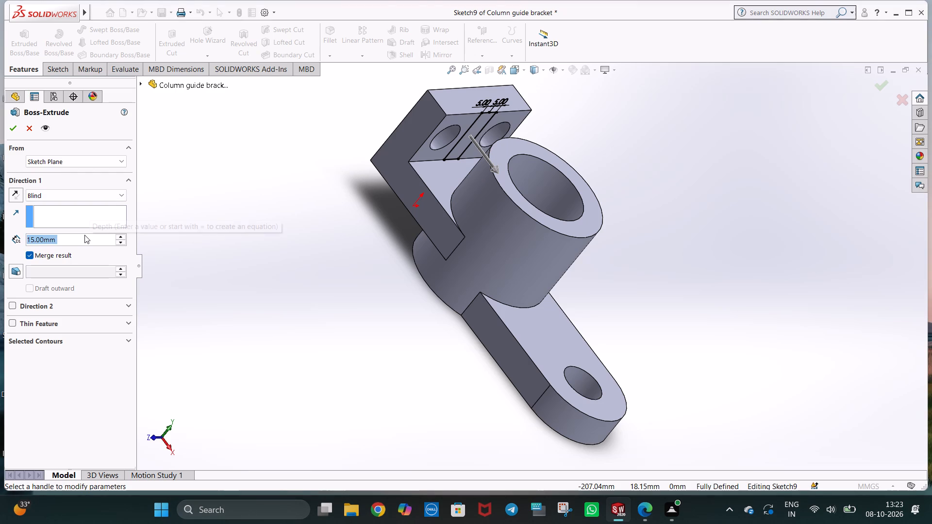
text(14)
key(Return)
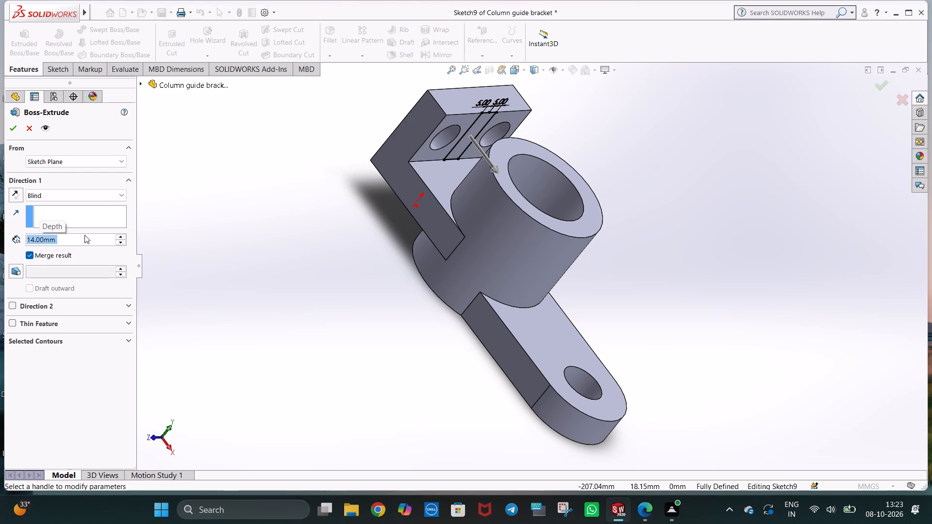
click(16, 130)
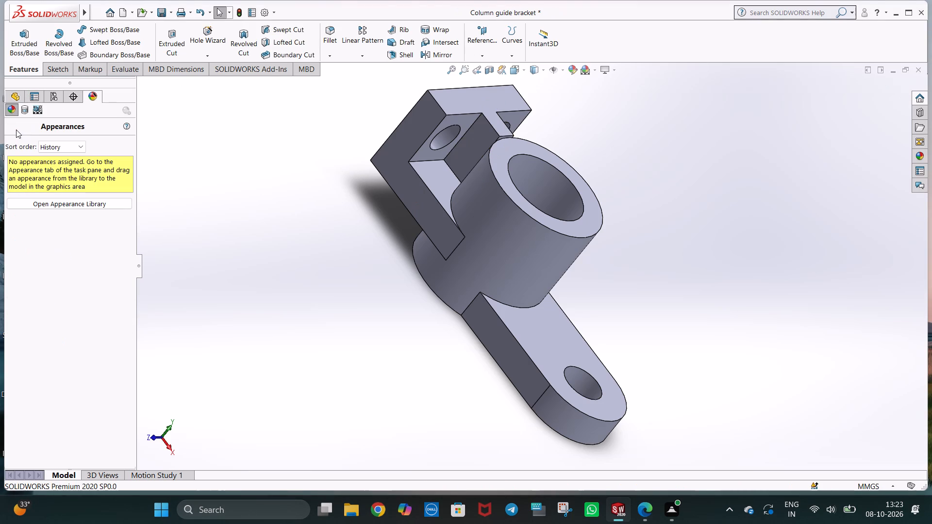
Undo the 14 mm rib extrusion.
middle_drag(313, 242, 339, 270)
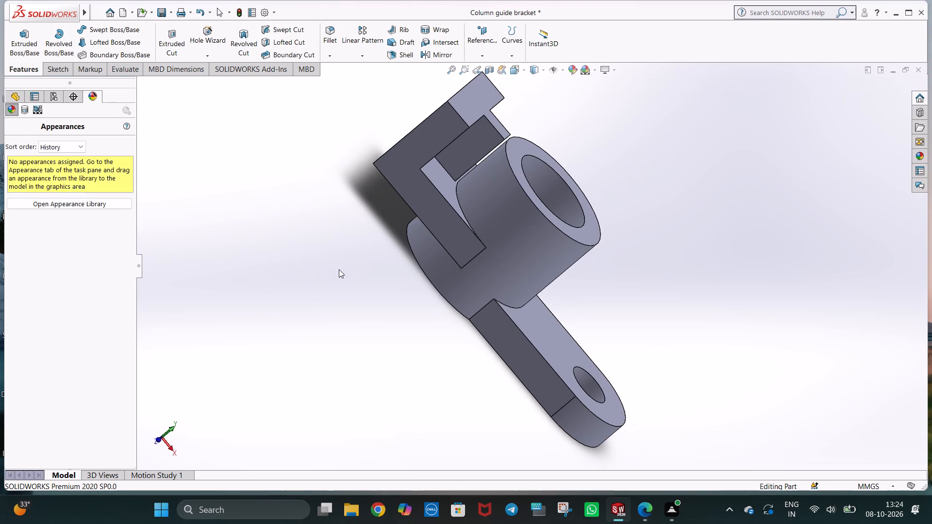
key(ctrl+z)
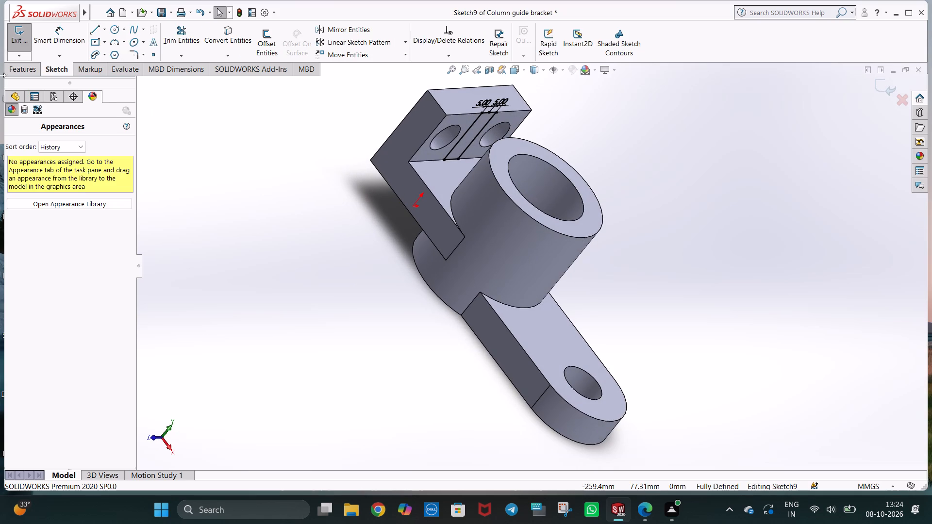
Extrude the rib profile 18 mm Blind from the upright wall into the ring boss with Merge result on.
click(8, 66)
click(6, 48)
click(9, 48)
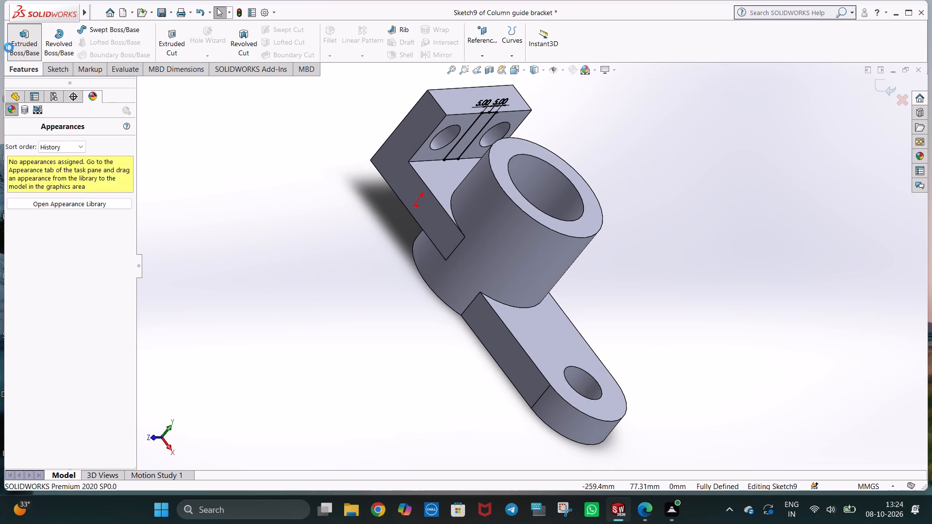
text(15)
key(Return)
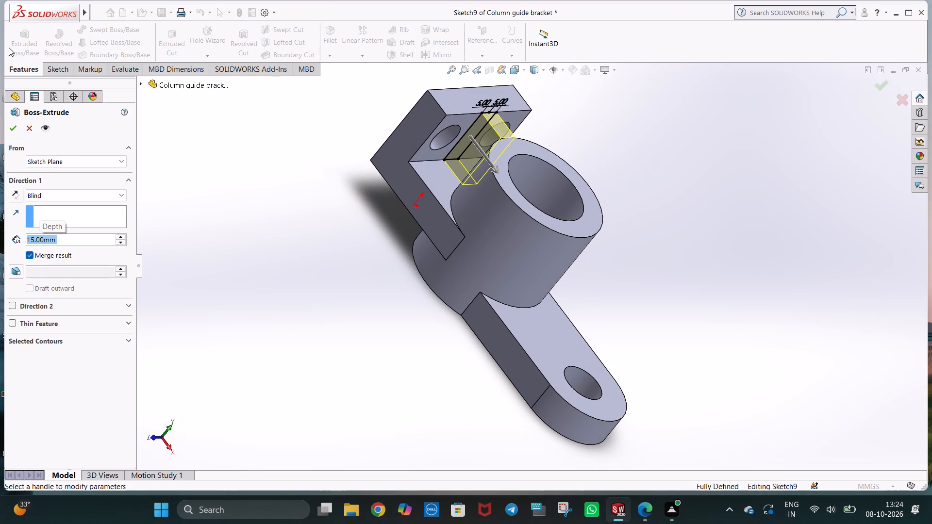
text(18)
key(Return)
click(17, 126)
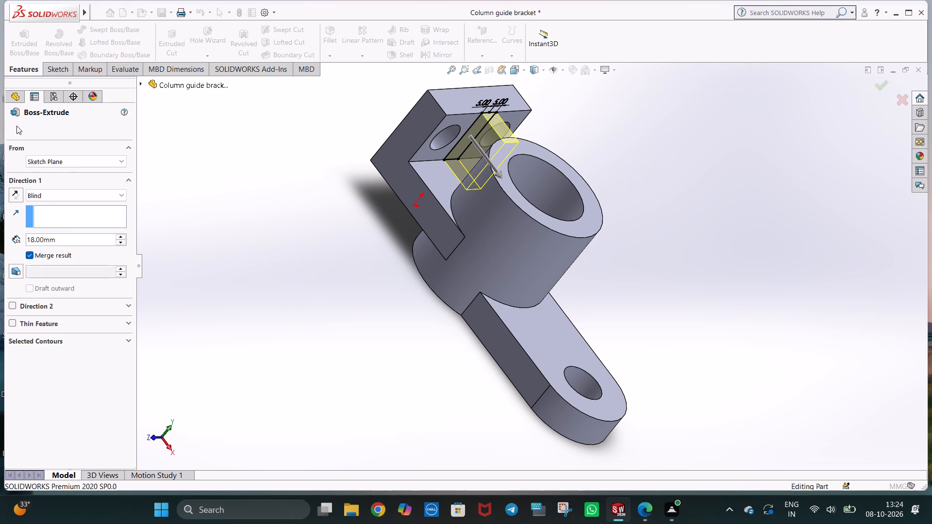
Start a new sketch on the Front Plane, viewed from the front.
middle_drag(395, 257, 427, 283)
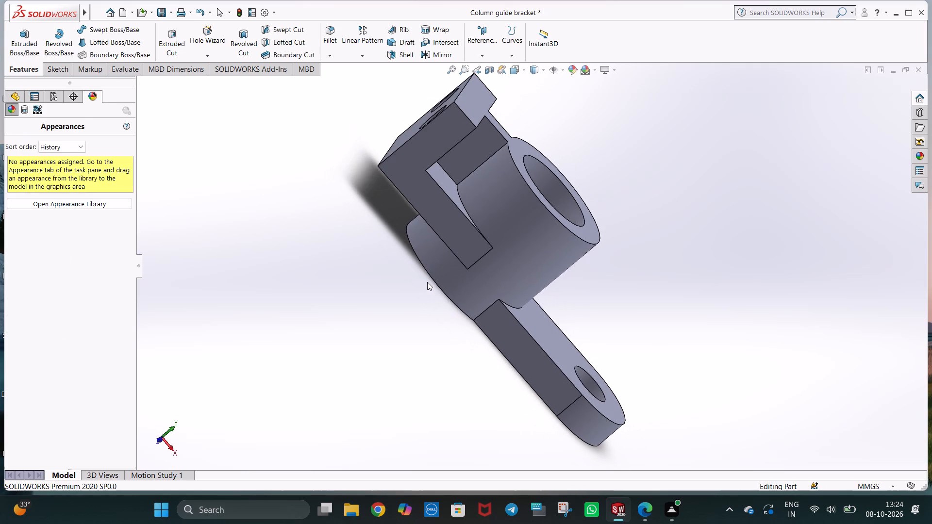
key(ctrl+1)
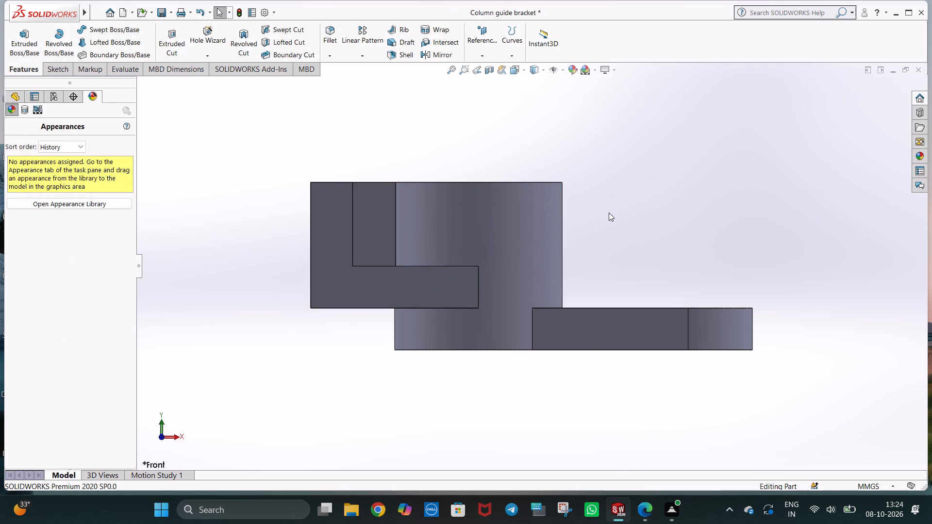
key(Escape)
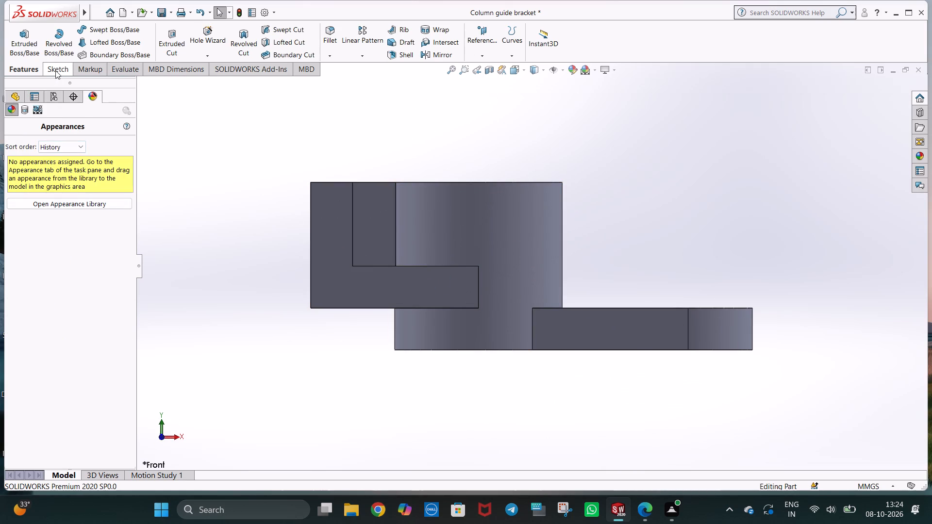
click(55, 70)
click(35, 100)
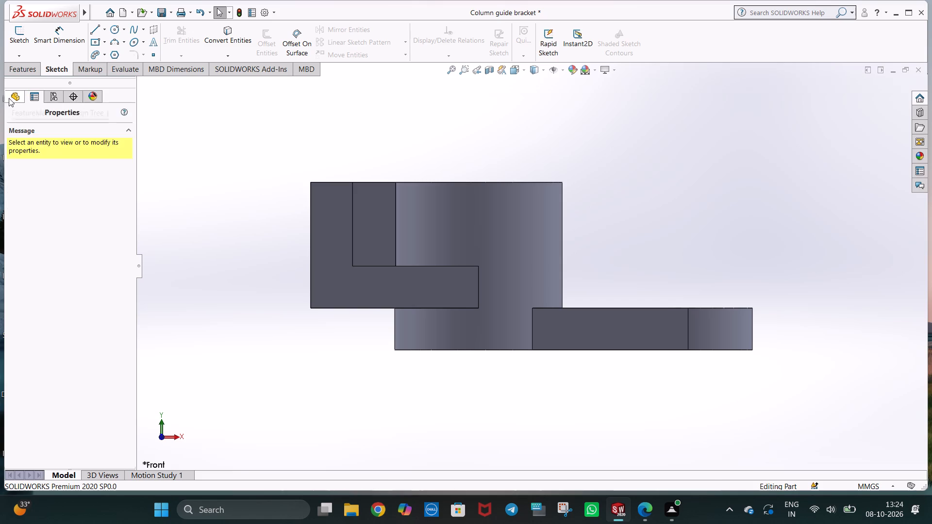
click(9, 98)
click(54, 194)
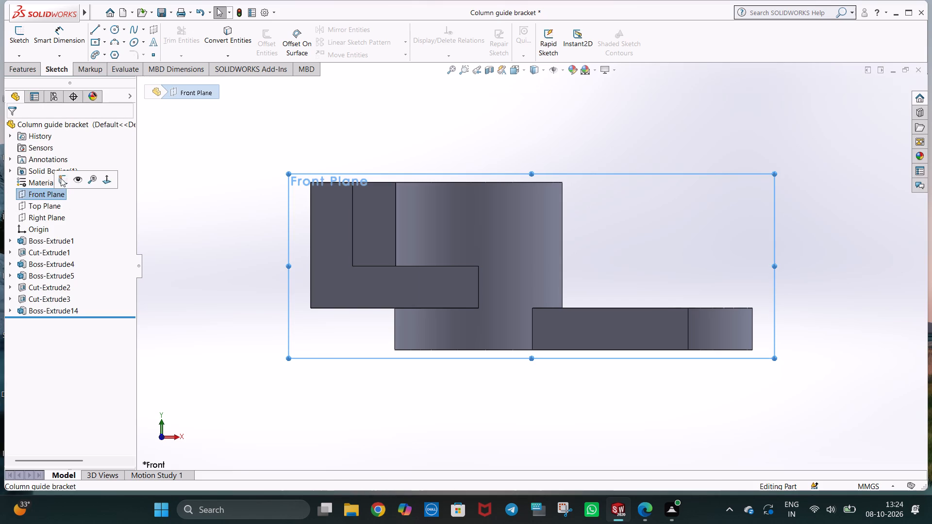
click(61, 178)
Sketch a closed triangular rib profile: vertical line down the ring boss's outer edge, 25 mm line along the lower arm's top, and a sloping line back up.
click(91, 30)
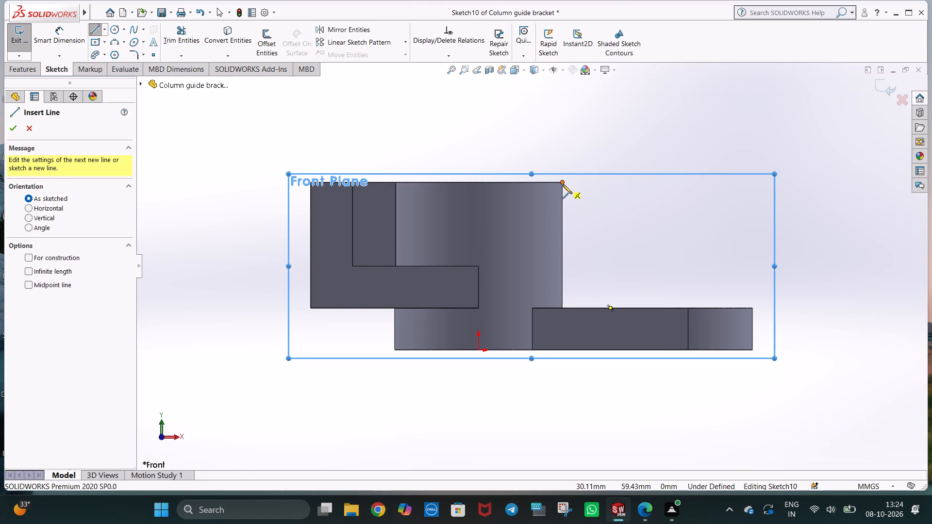
click(563, 183)
click(564, 309)
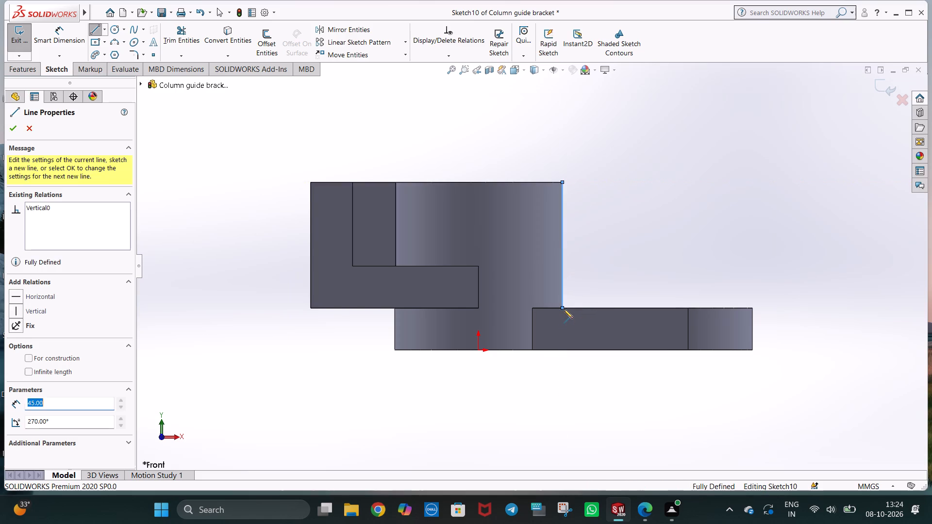
click(637, 308)
text(25)
key(Return)
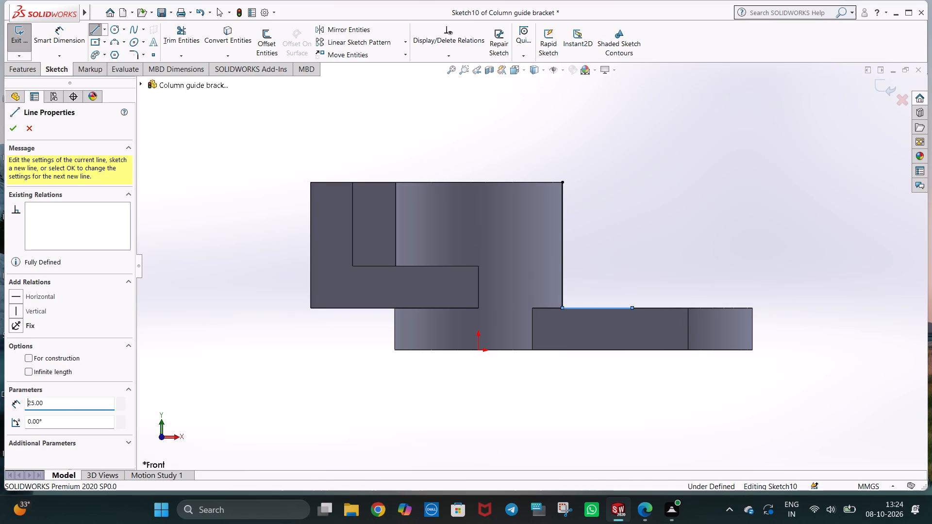
click(561, 181)
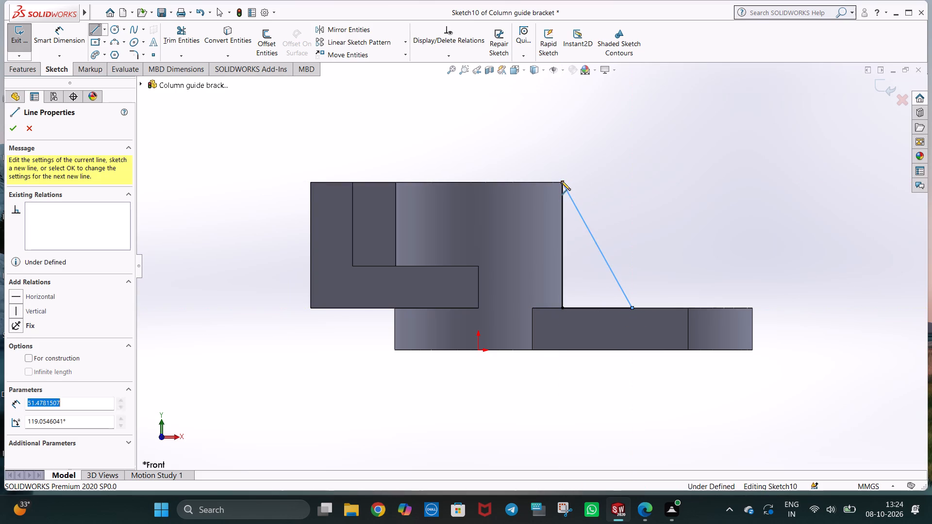
key(Escape)
key(Escape)
drag(533, 146, 515, 144)
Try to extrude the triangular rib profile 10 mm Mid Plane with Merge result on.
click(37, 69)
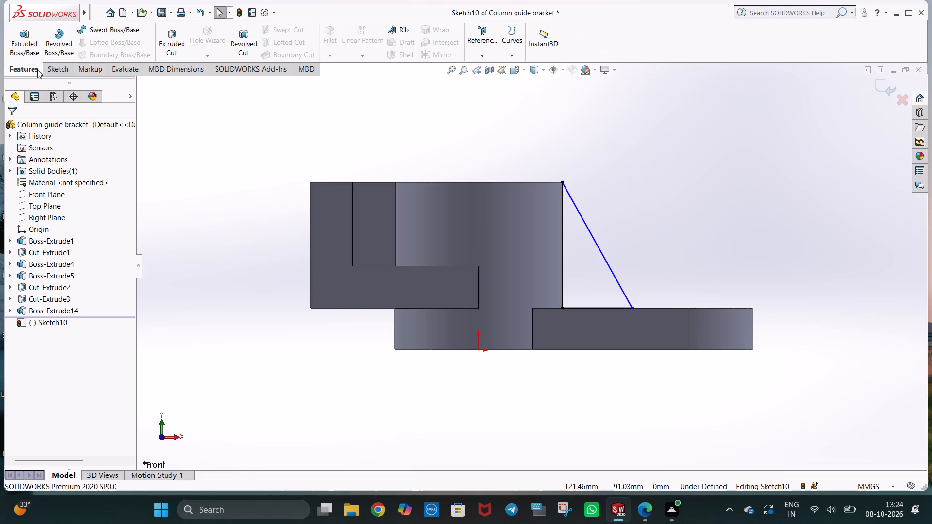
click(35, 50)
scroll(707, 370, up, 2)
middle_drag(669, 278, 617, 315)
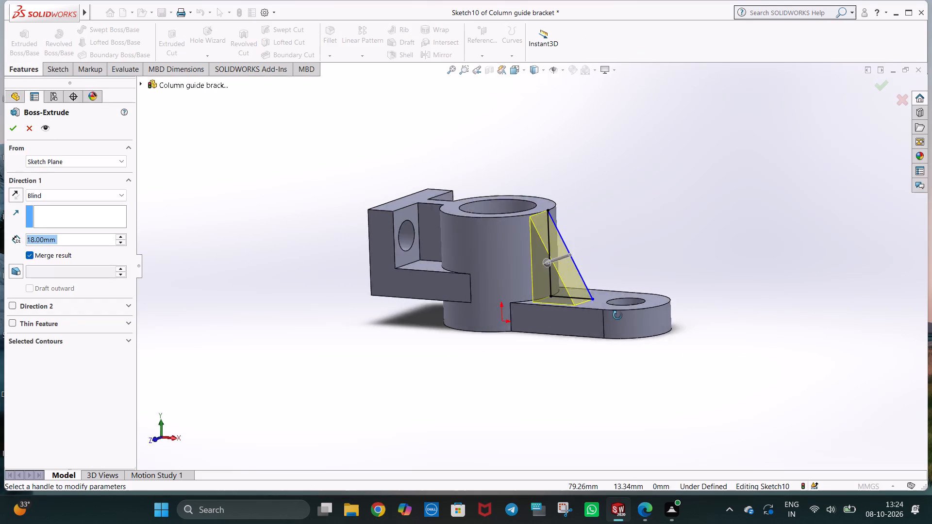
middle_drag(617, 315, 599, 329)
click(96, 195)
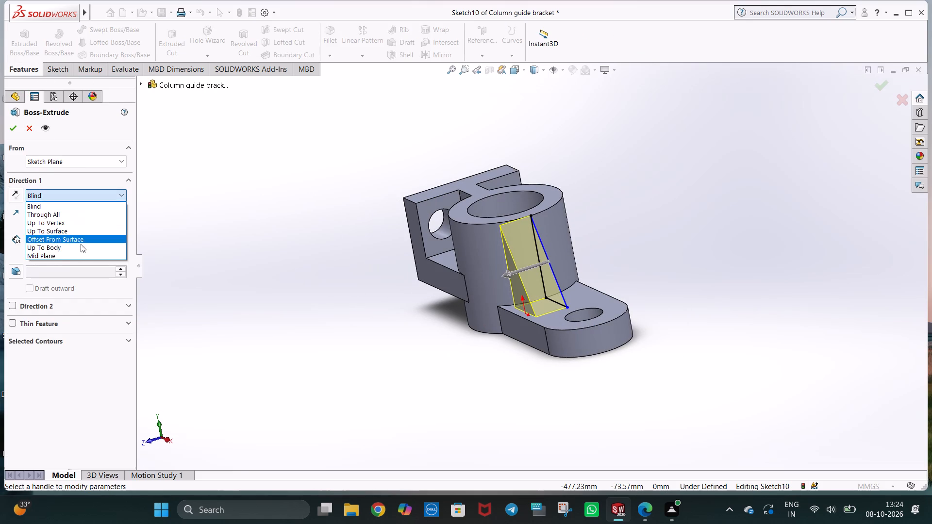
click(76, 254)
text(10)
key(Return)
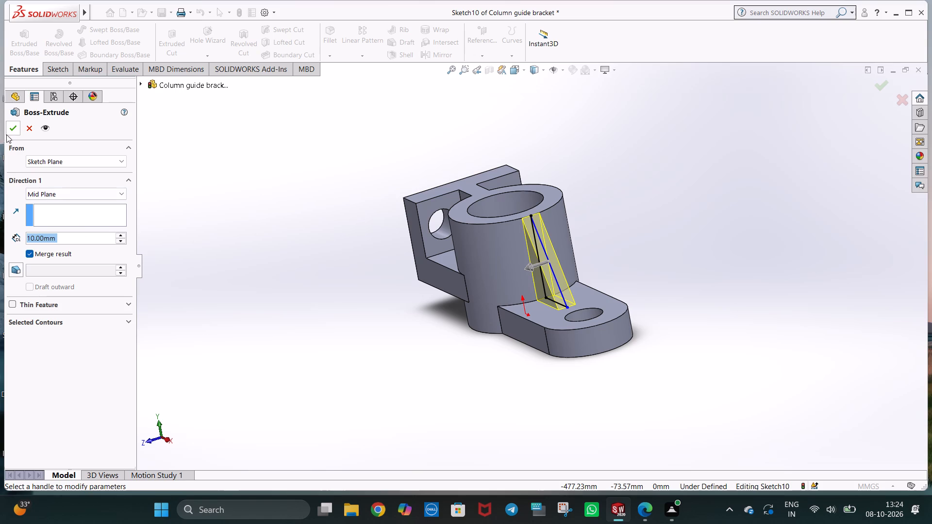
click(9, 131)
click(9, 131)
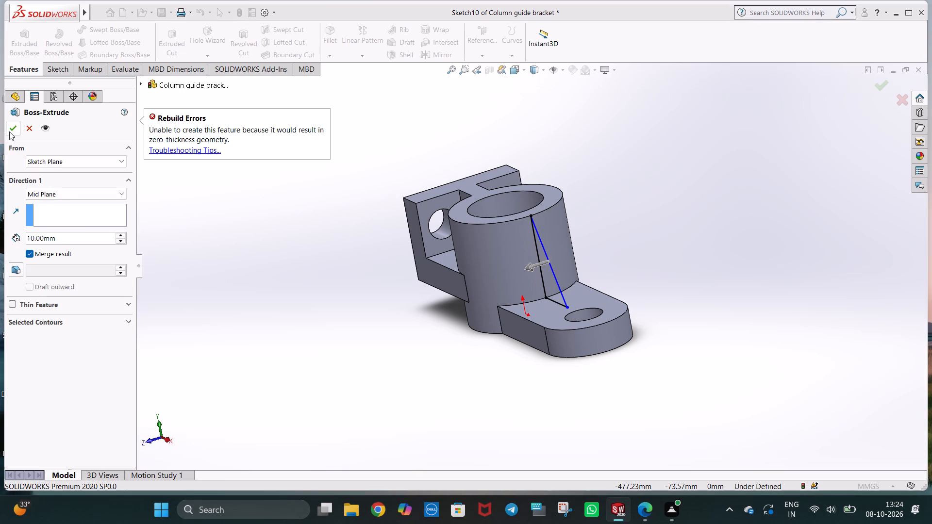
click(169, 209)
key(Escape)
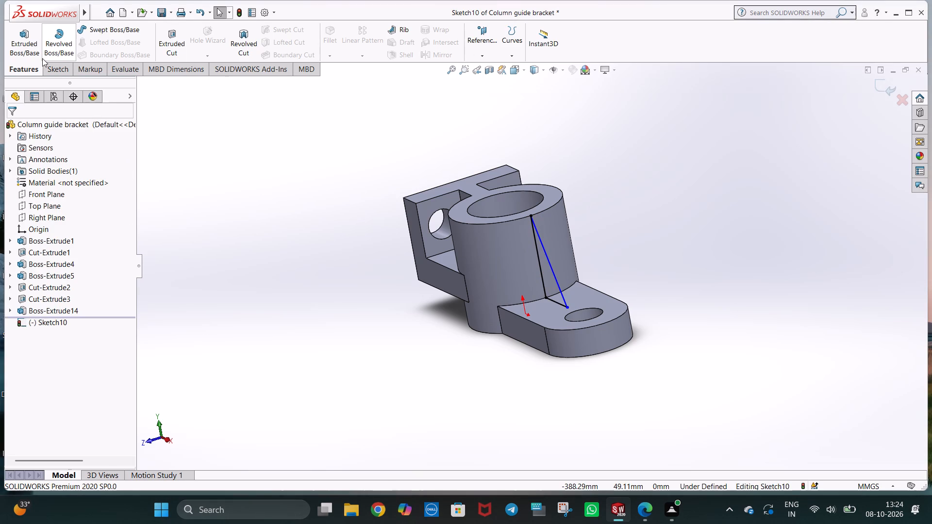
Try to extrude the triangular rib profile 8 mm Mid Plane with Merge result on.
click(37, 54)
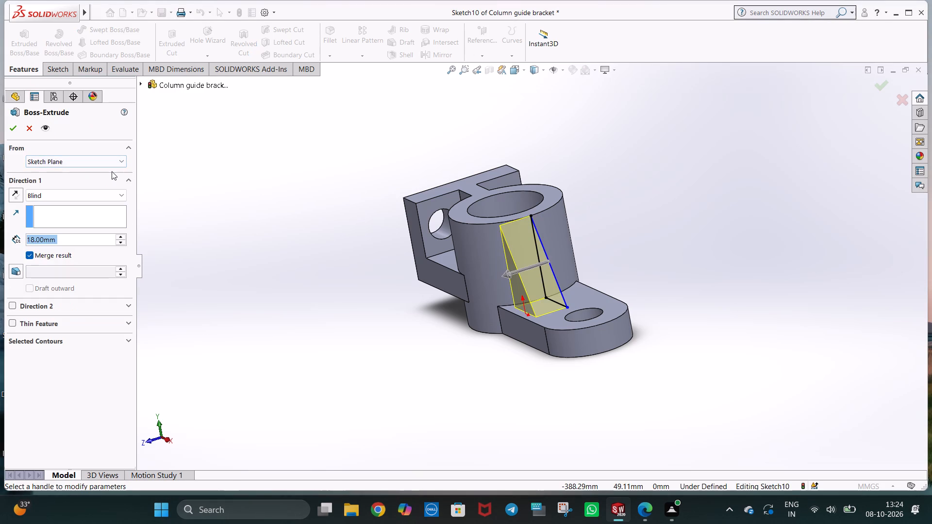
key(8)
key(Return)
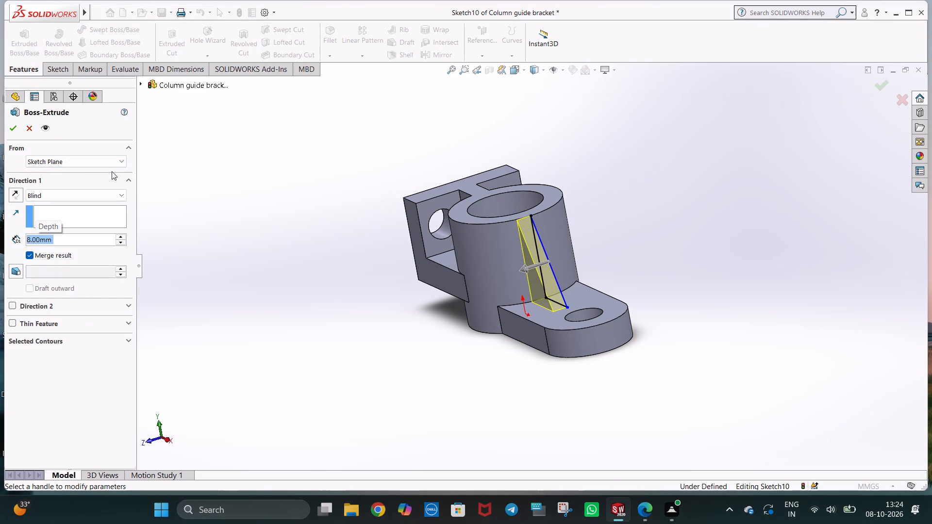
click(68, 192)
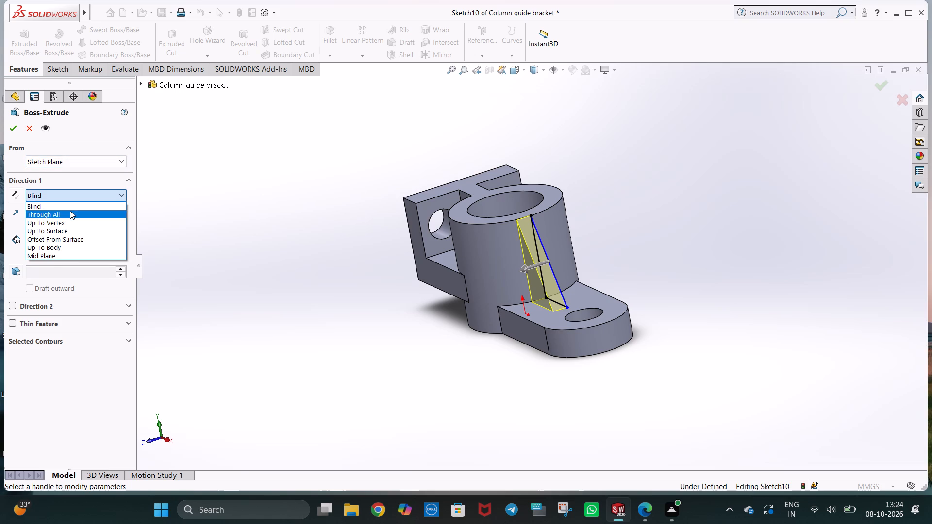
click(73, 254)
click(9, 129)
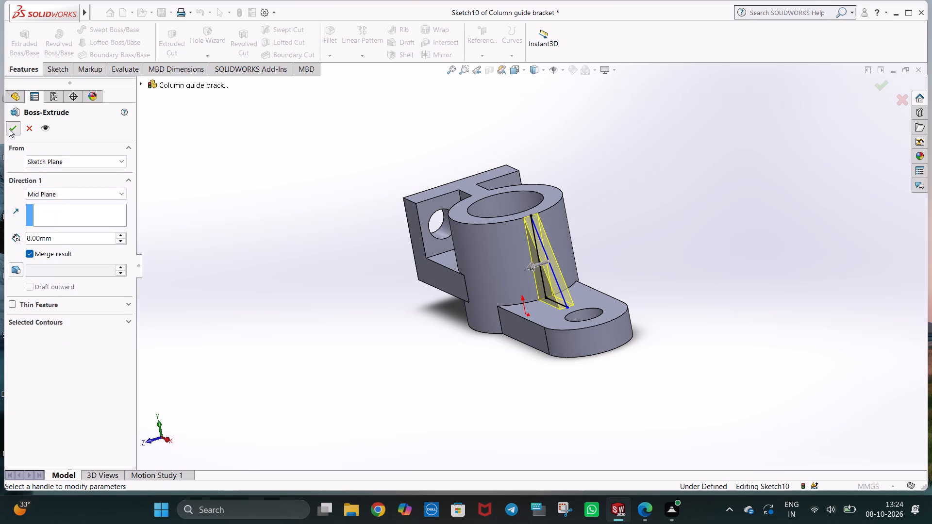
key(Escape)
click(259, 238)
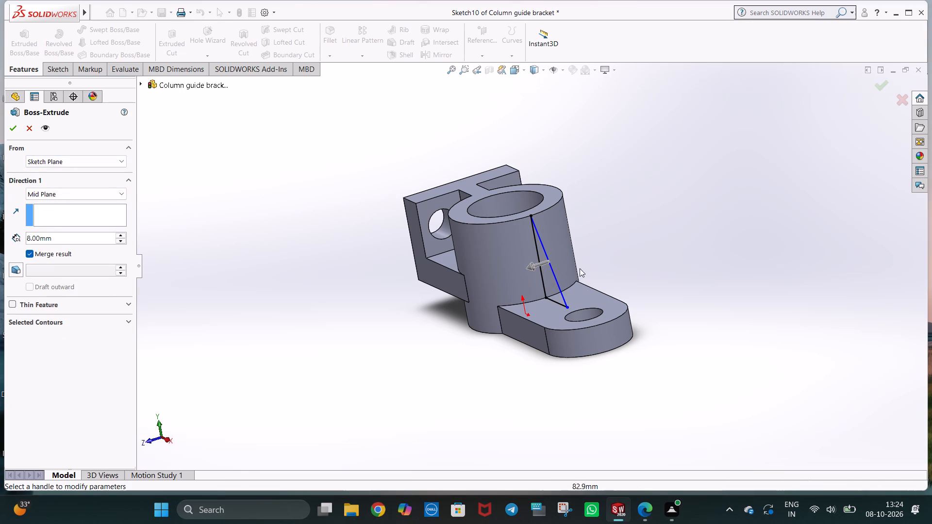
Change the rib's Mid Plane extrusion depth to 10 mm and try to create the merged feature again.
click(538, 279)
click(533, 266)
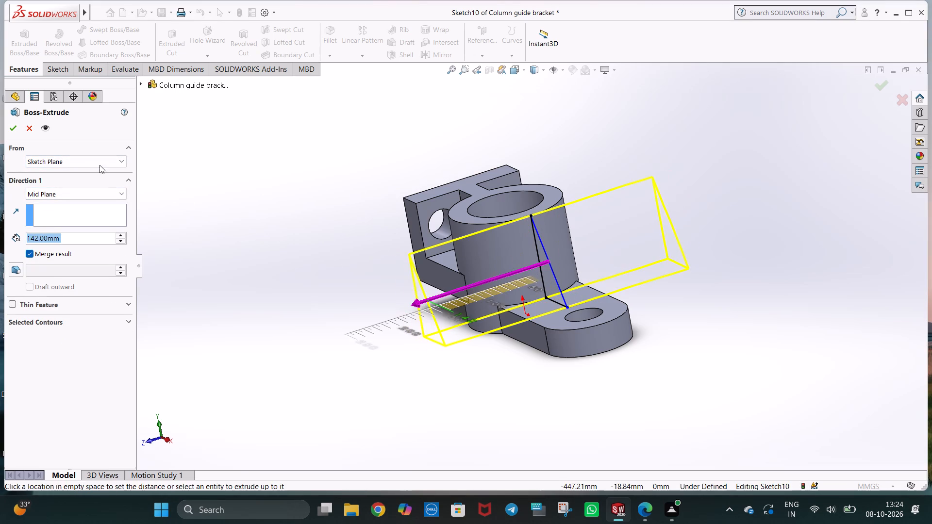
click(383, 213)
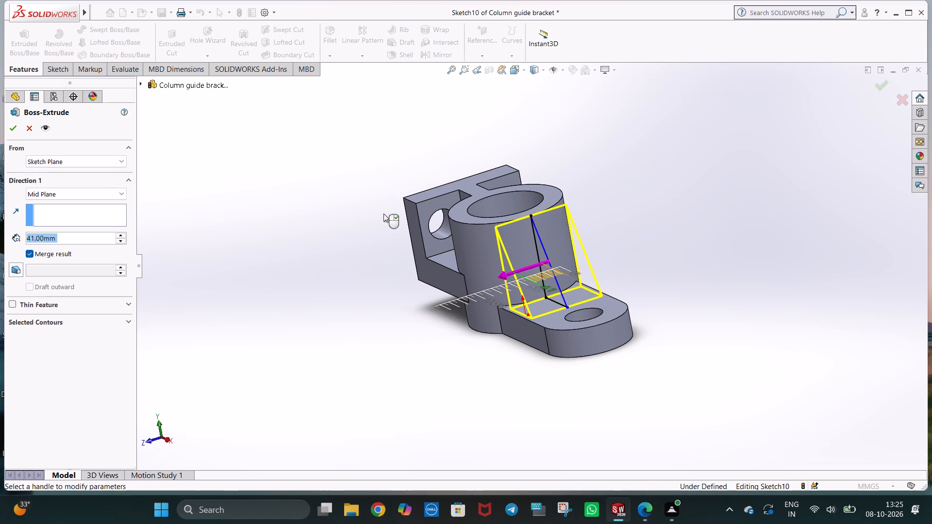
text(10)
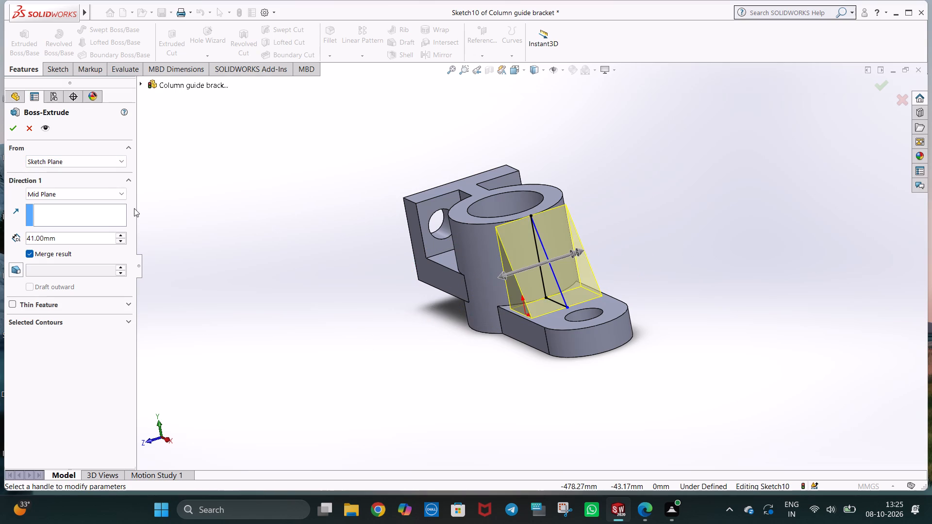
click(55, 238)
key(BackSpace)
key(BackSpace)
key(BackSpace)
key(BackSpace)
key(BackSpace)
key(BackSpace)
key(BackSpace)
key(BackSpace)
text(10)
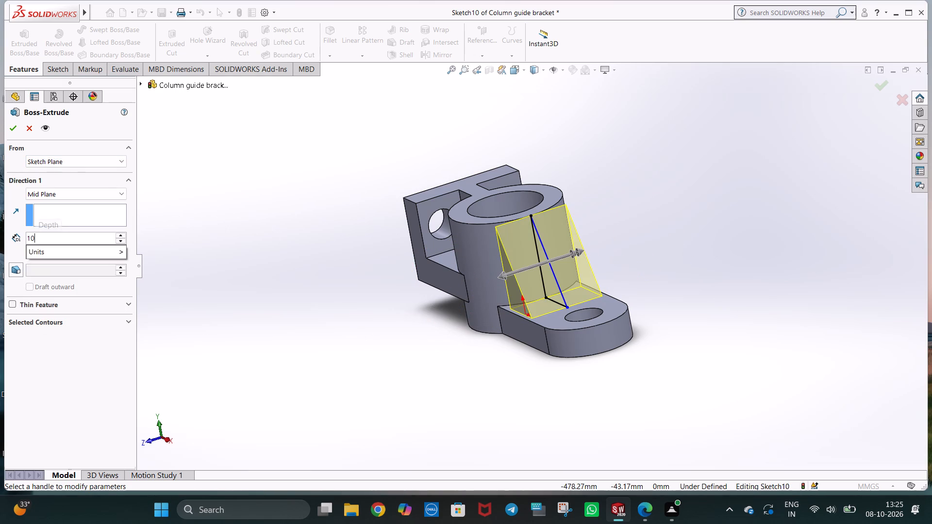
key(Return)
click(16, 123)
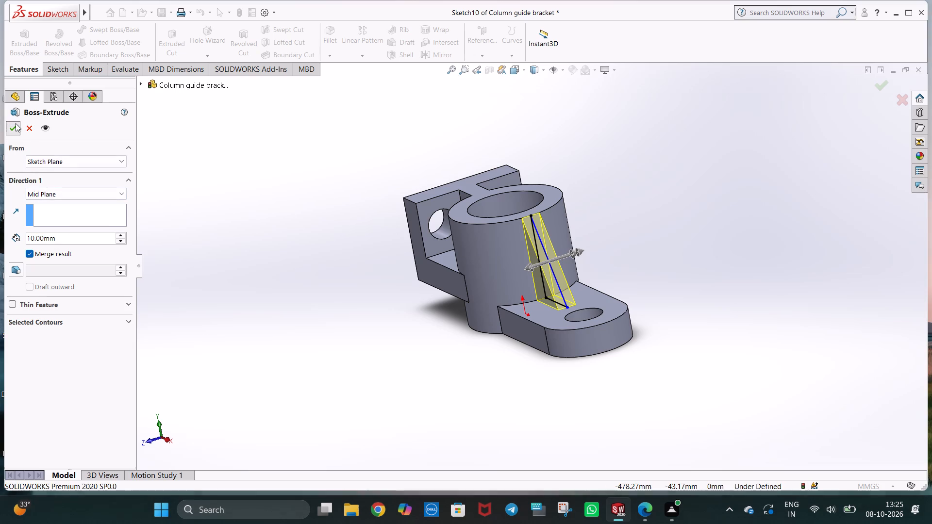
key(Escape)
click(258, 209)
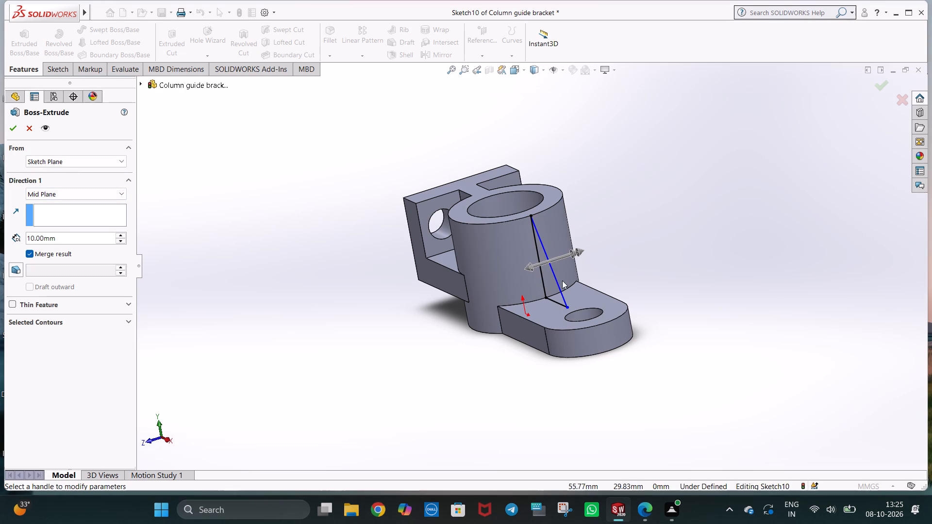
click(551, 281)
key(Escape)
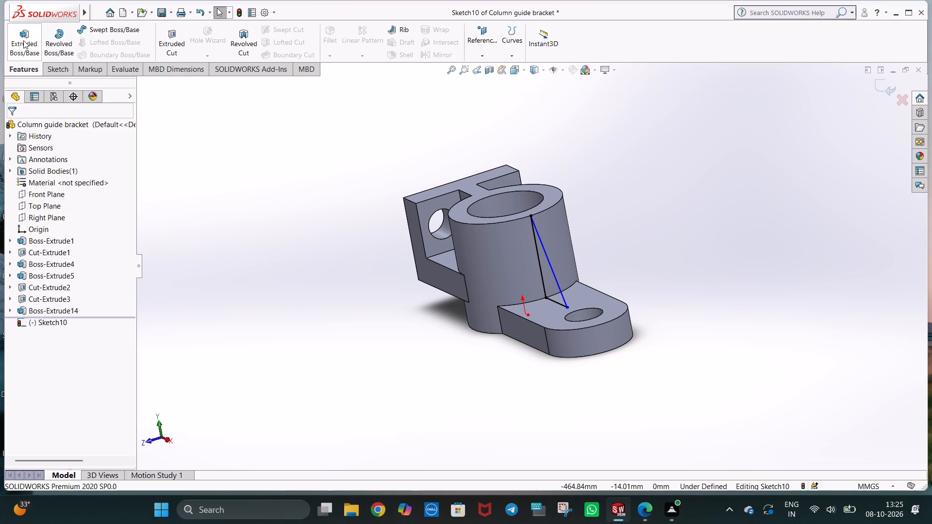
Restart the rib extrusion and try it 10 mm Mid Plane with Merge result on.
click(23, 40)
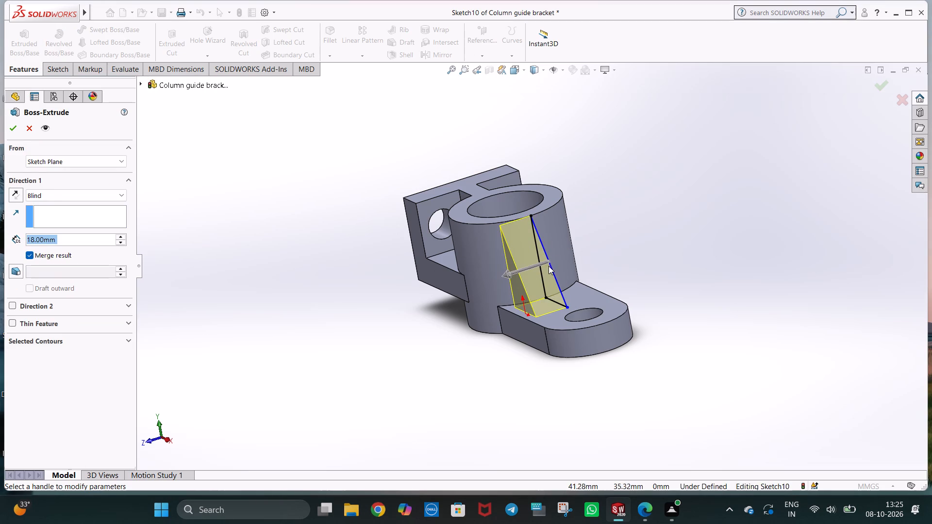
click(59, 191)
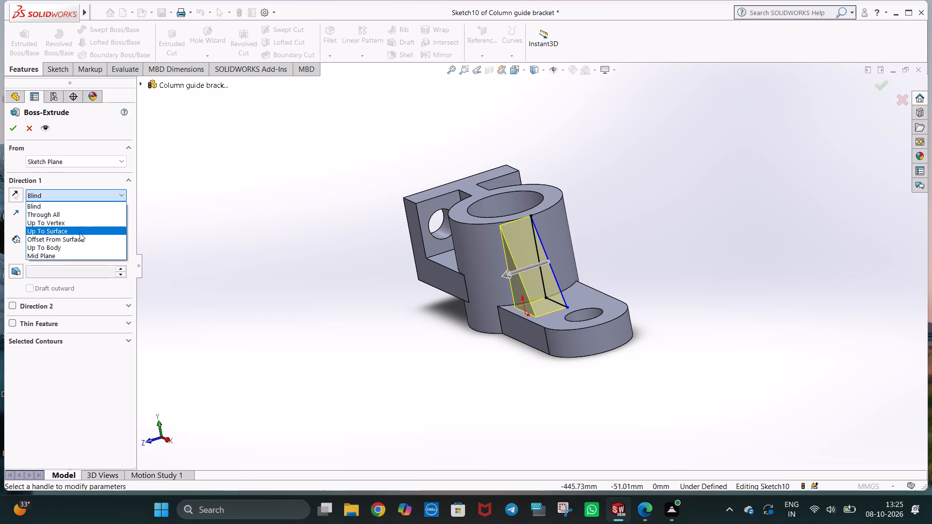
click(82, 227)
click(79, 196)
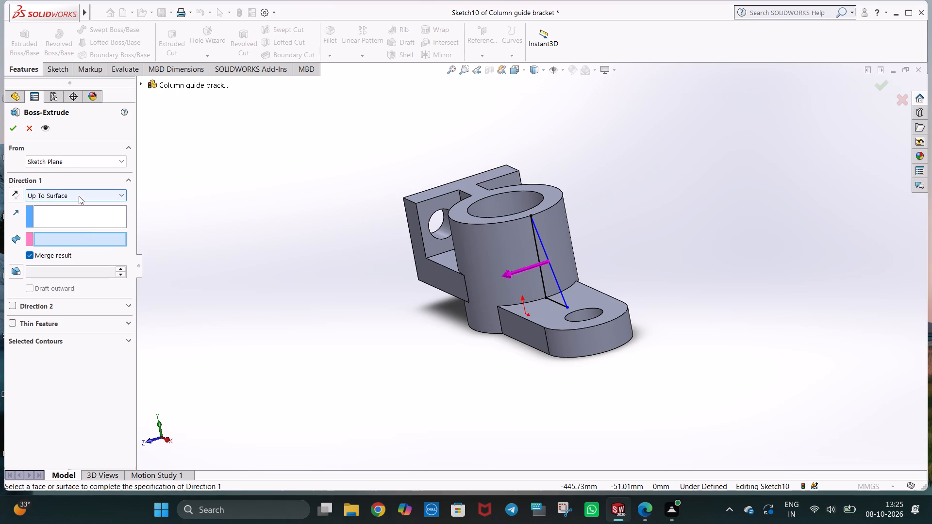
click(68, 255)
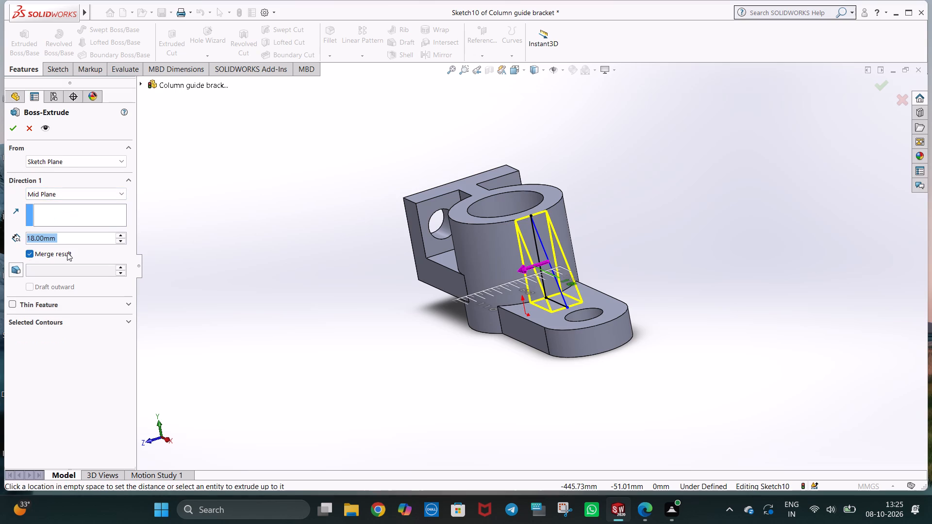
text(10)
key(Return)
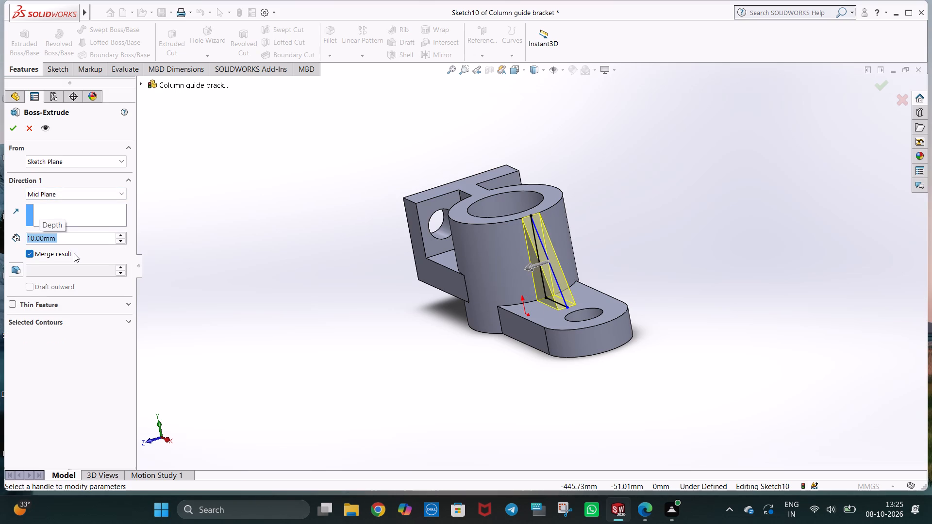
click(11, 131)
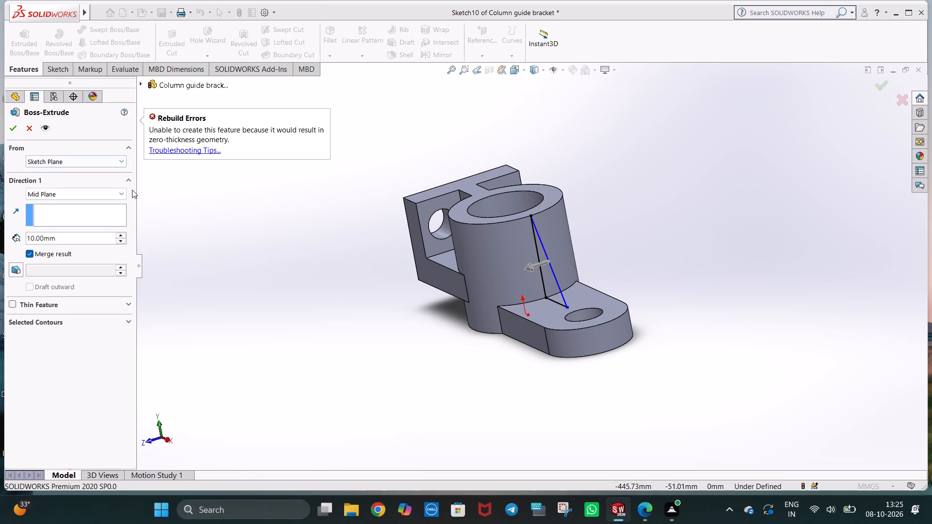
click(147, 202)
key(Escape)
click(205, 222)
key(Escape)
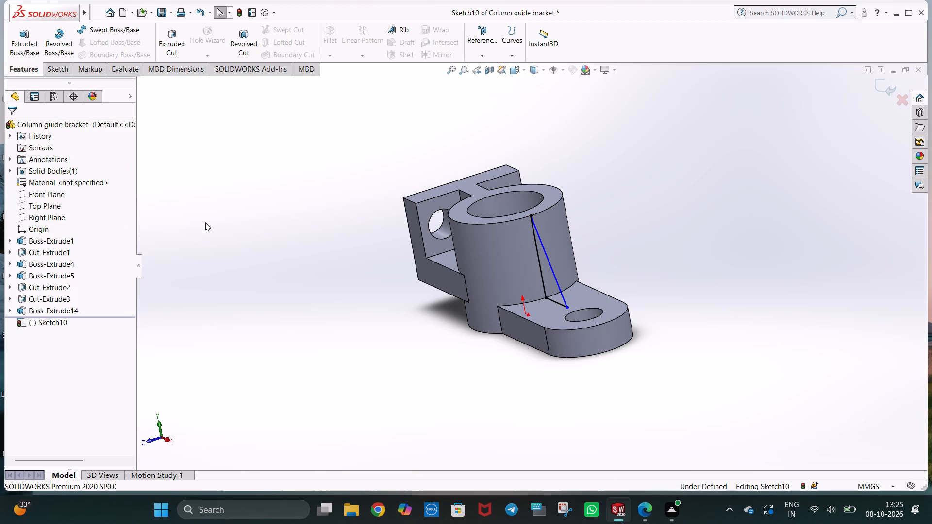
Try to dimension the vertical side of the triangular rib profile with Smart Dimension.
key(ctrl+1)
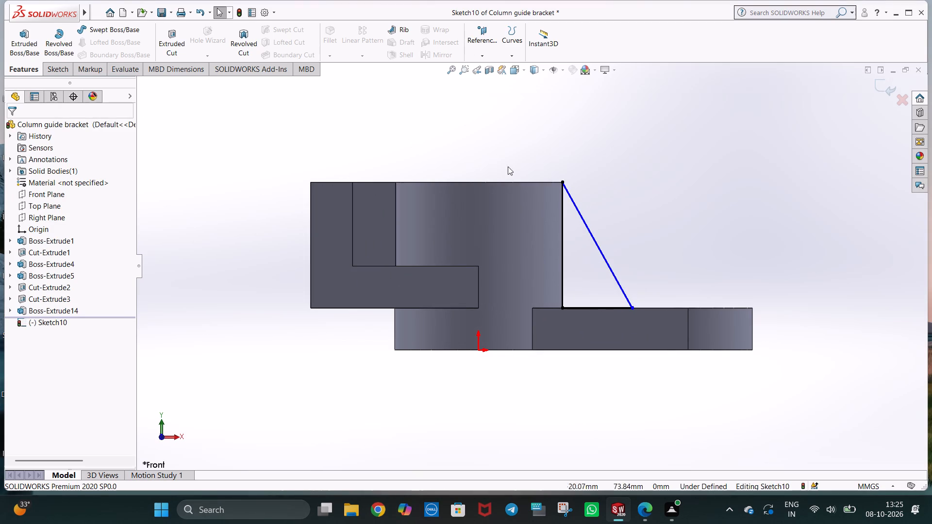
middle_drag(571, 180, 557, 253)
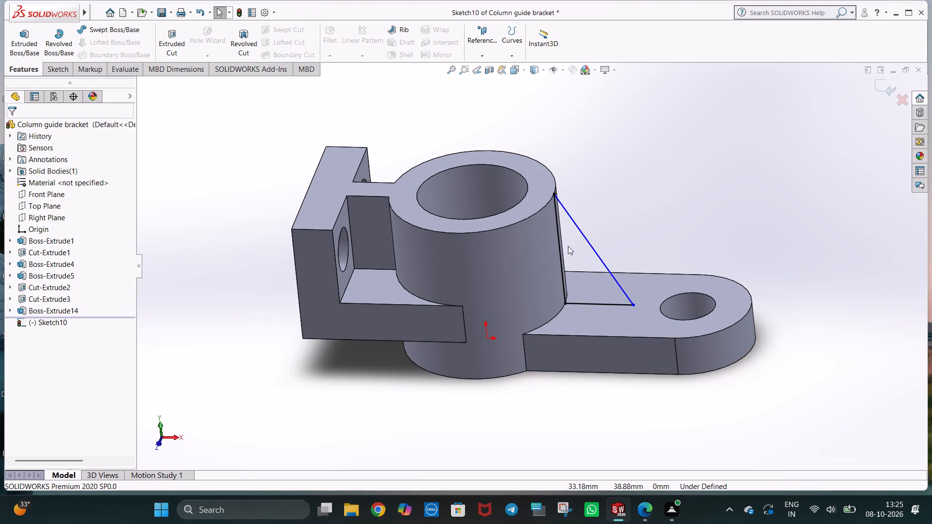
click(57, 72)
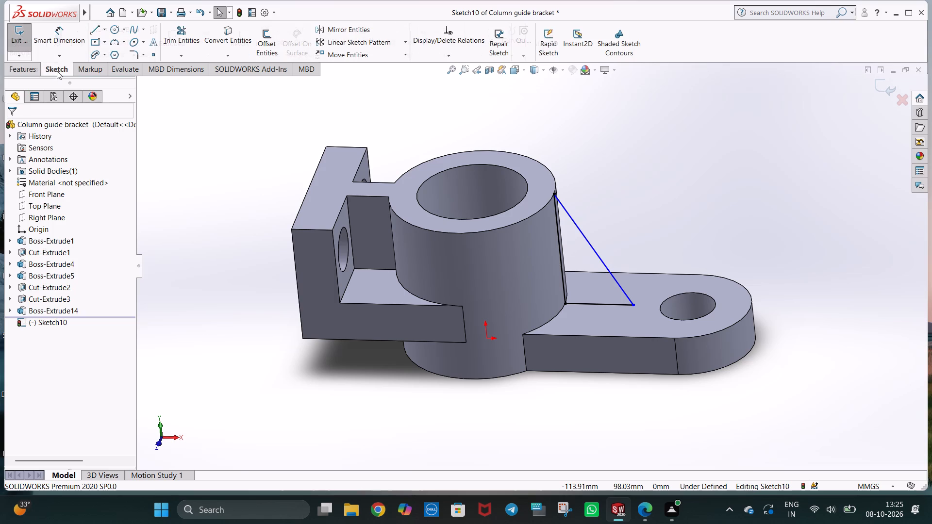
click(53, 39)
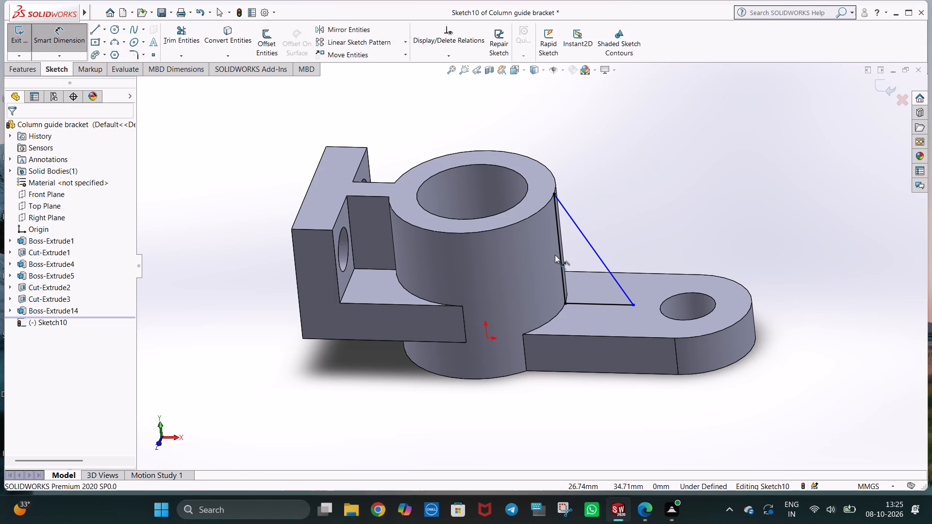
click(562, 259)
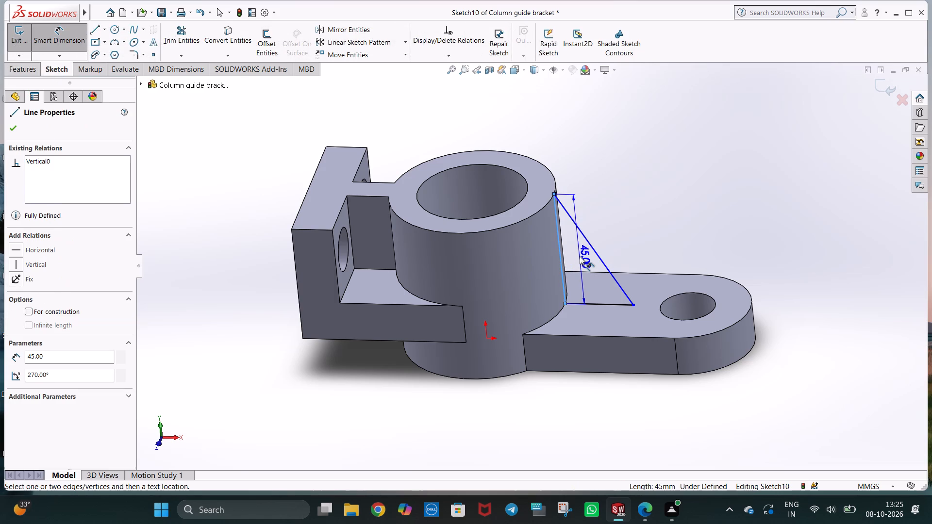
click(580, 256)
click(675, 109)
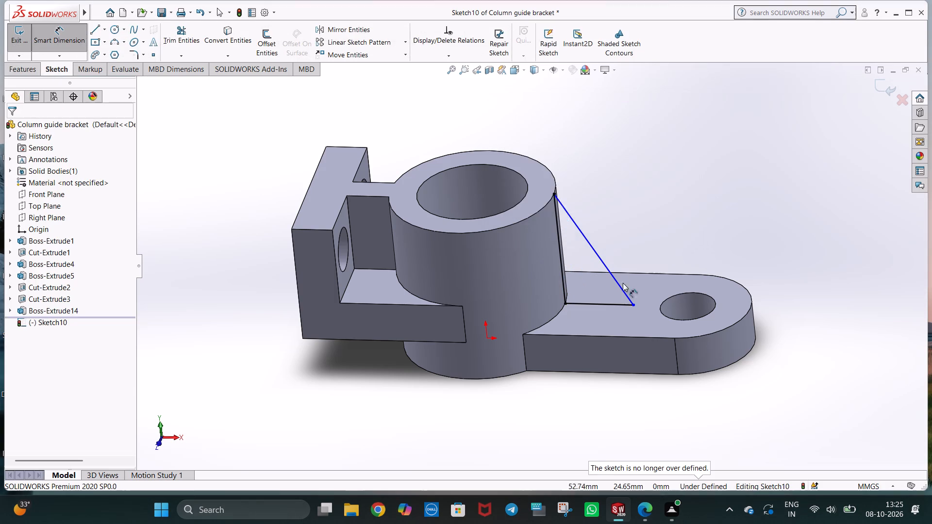
Dimension the horizontal base of the triangular rib profile at 25 mm.
click(614, 304)
click(604, 323)
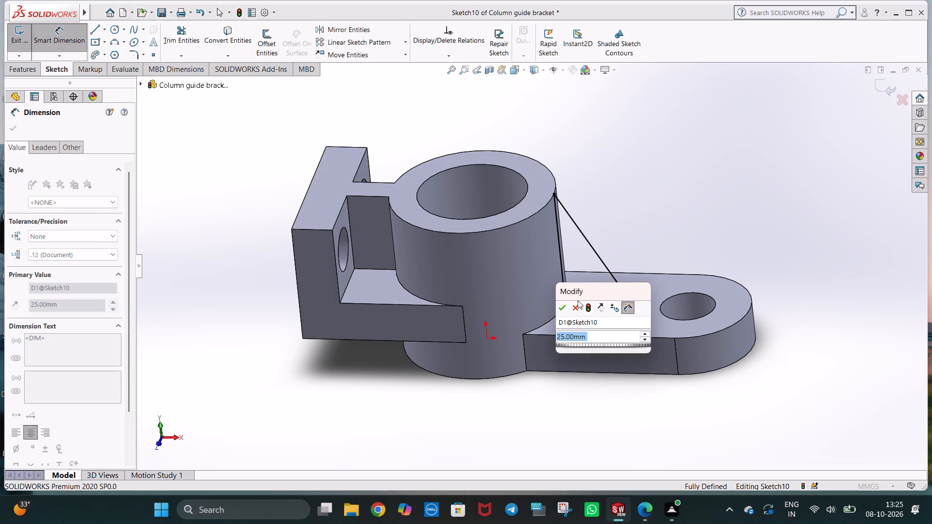
click(566, 304)
click(653, 207)
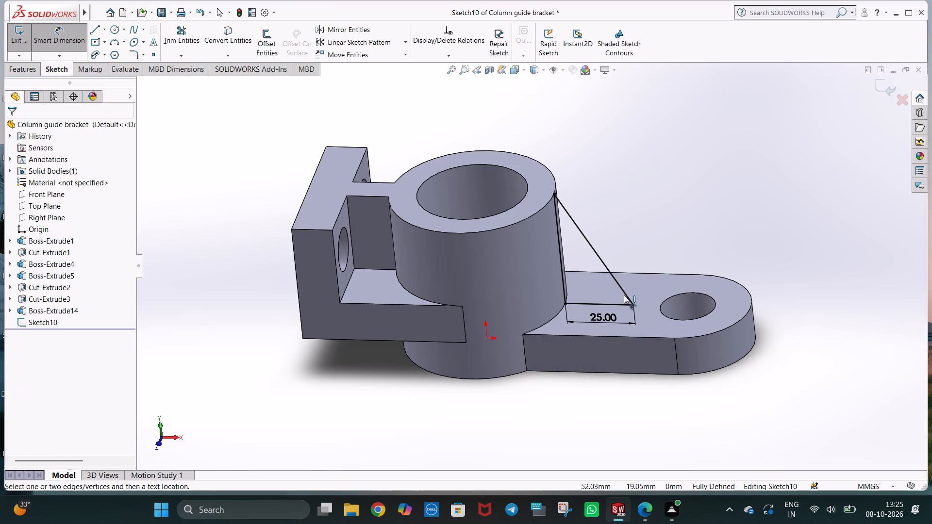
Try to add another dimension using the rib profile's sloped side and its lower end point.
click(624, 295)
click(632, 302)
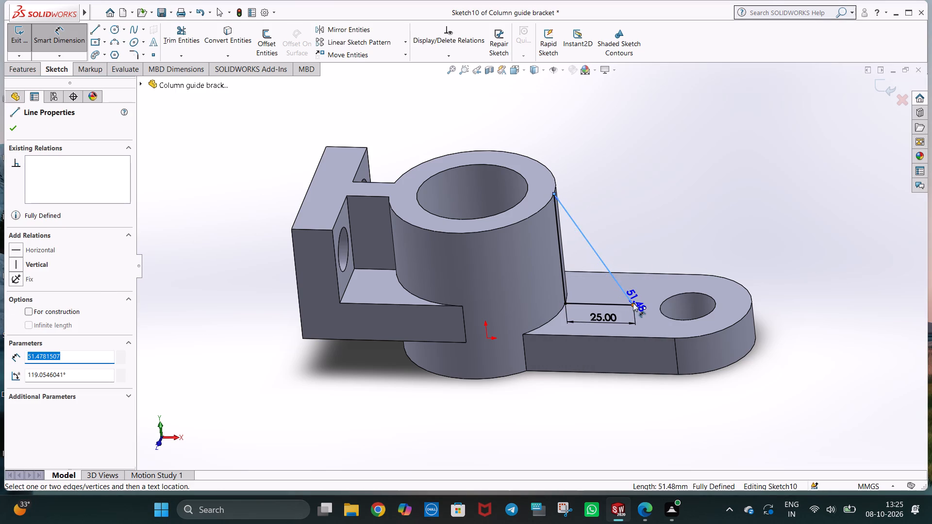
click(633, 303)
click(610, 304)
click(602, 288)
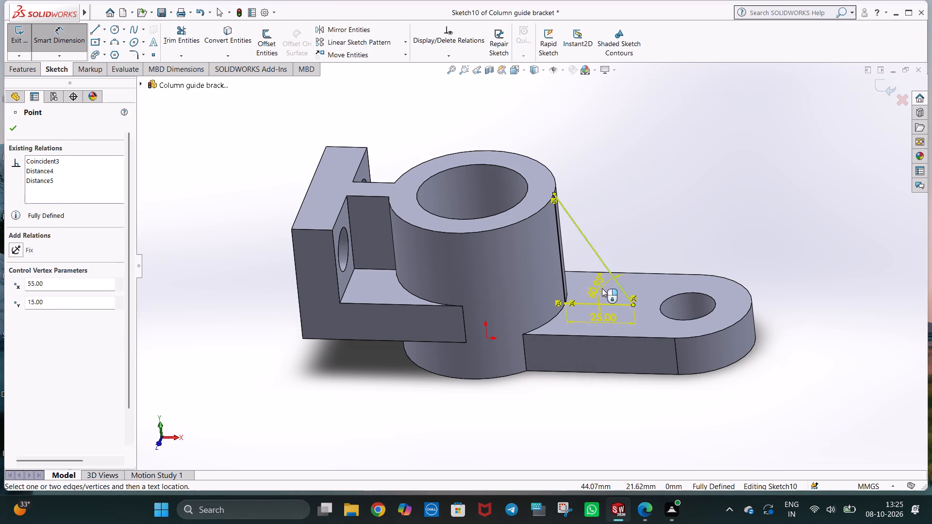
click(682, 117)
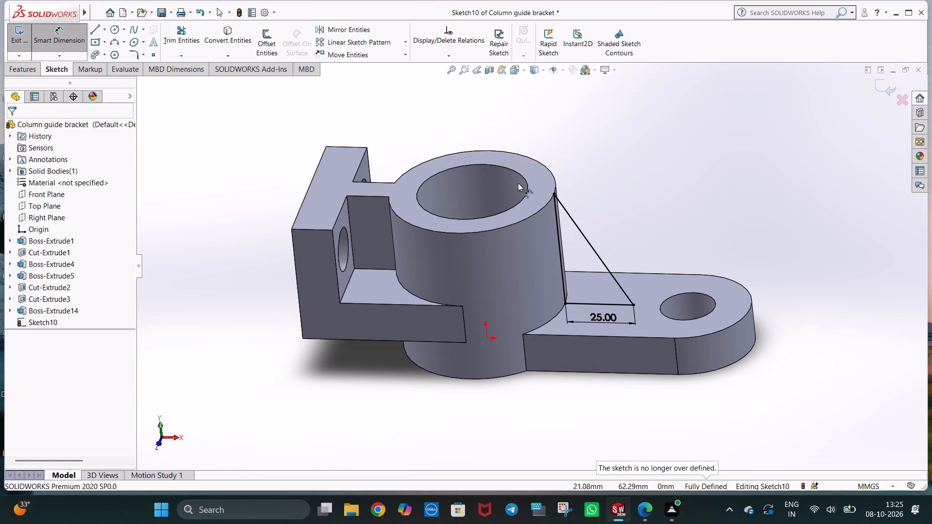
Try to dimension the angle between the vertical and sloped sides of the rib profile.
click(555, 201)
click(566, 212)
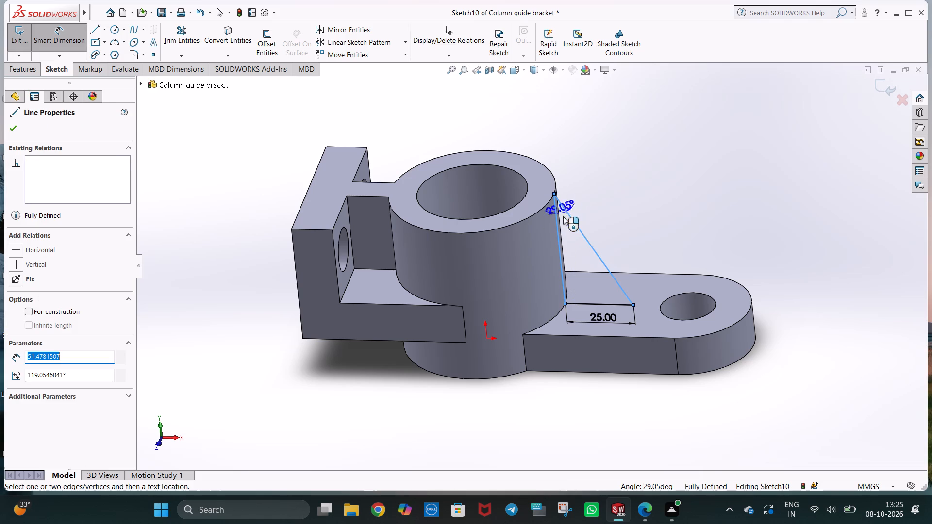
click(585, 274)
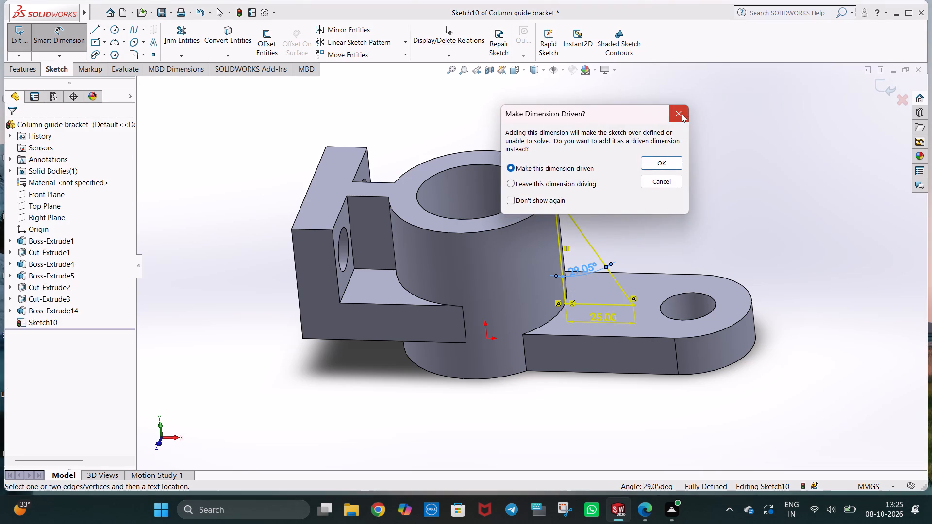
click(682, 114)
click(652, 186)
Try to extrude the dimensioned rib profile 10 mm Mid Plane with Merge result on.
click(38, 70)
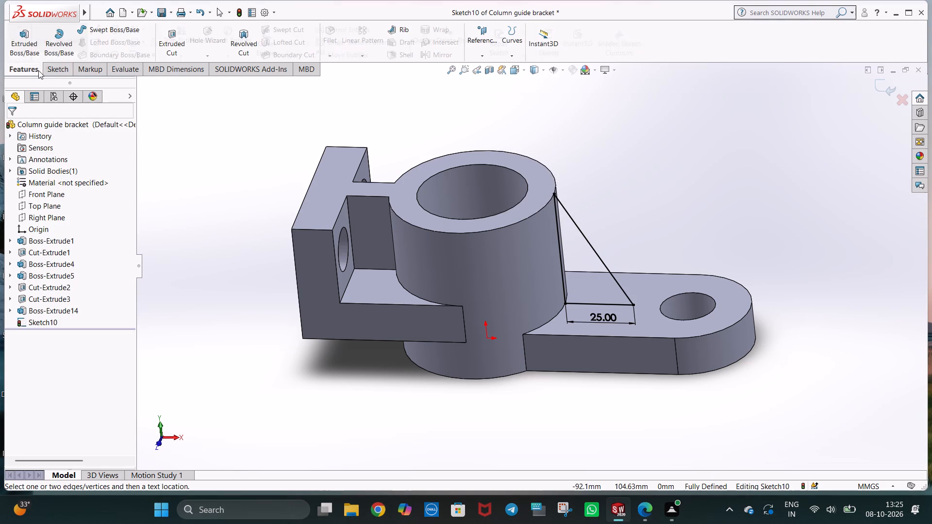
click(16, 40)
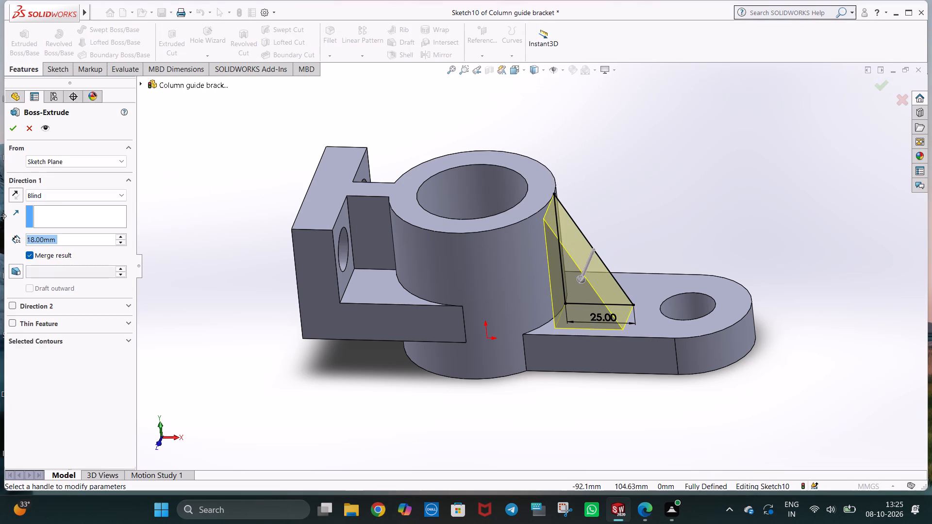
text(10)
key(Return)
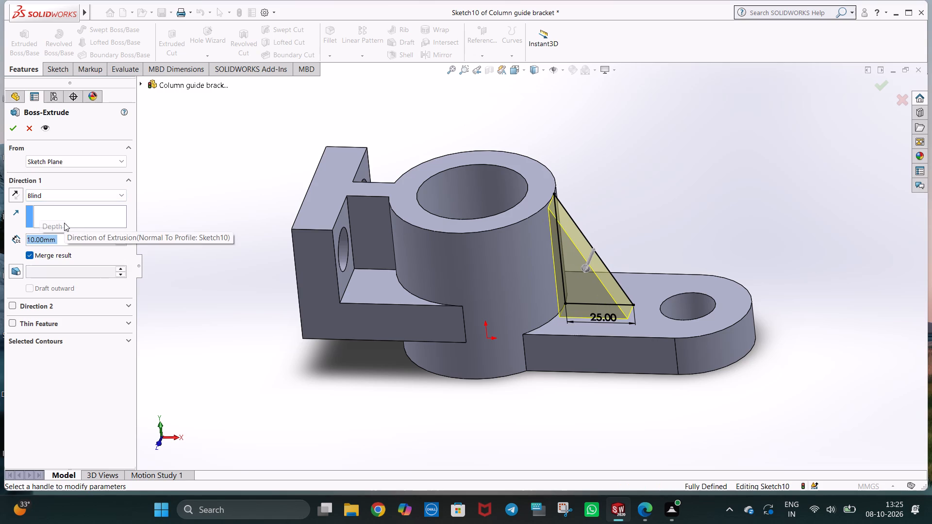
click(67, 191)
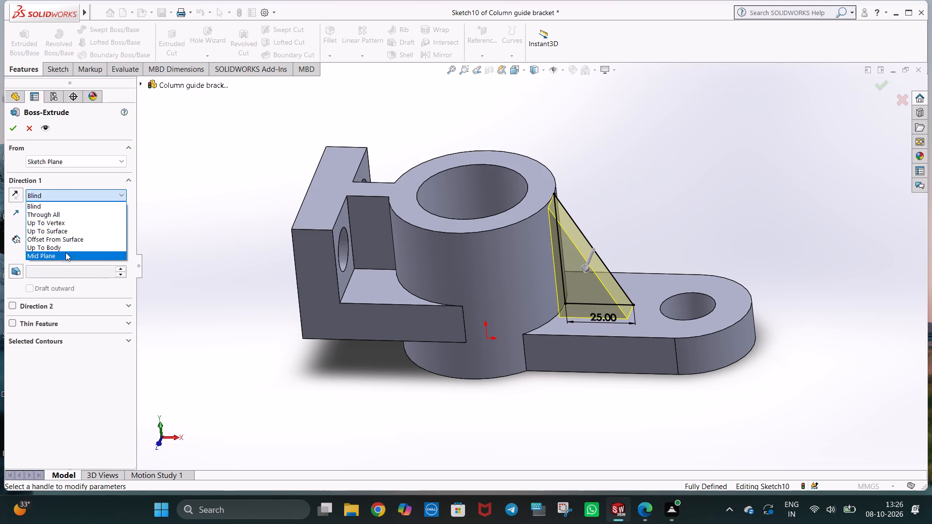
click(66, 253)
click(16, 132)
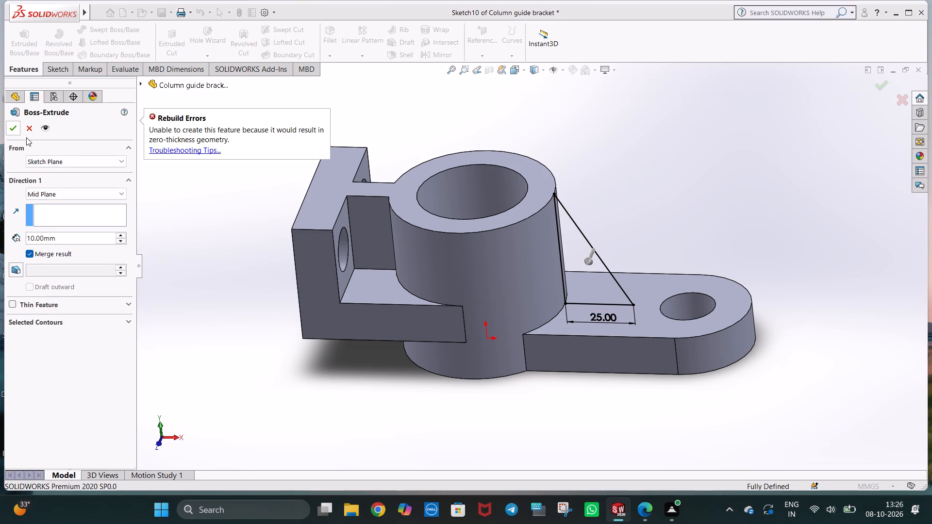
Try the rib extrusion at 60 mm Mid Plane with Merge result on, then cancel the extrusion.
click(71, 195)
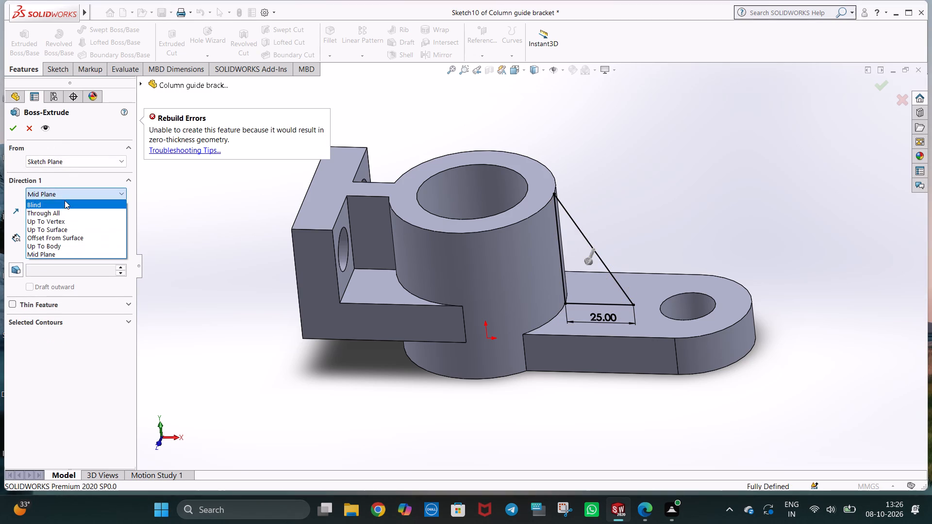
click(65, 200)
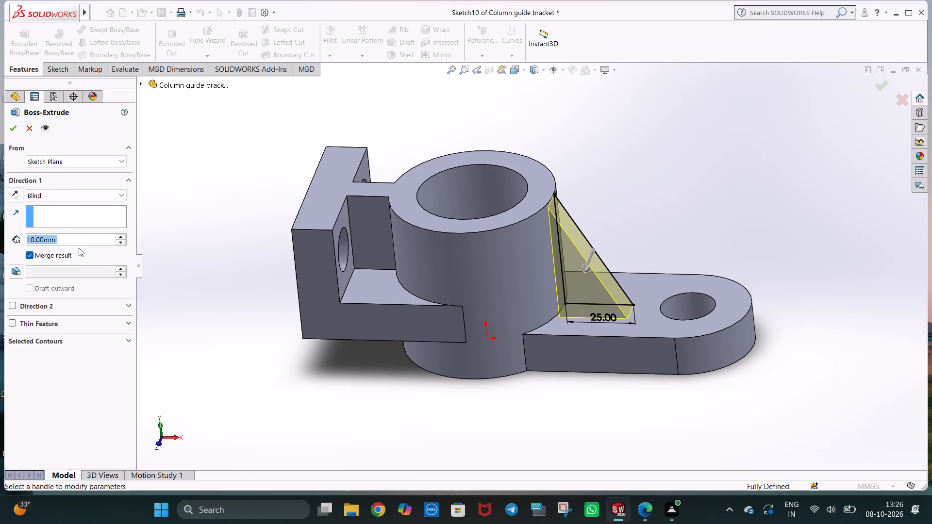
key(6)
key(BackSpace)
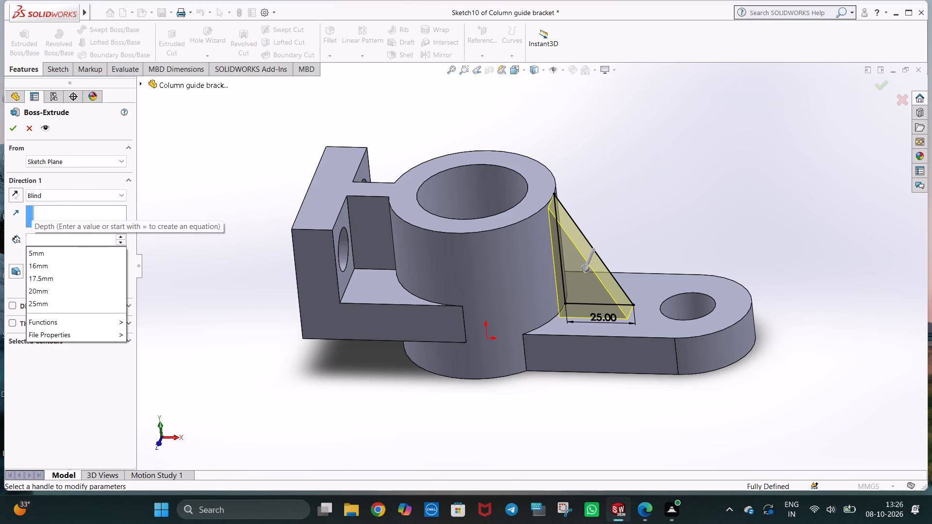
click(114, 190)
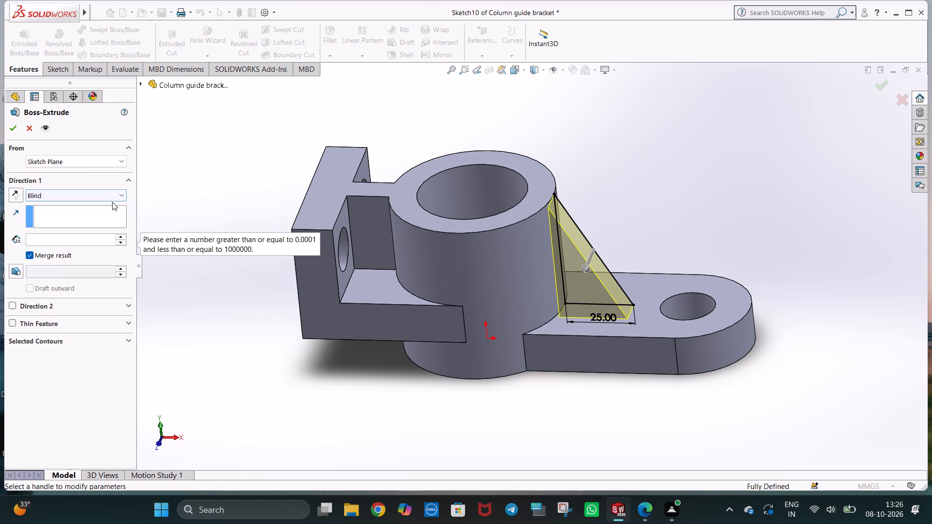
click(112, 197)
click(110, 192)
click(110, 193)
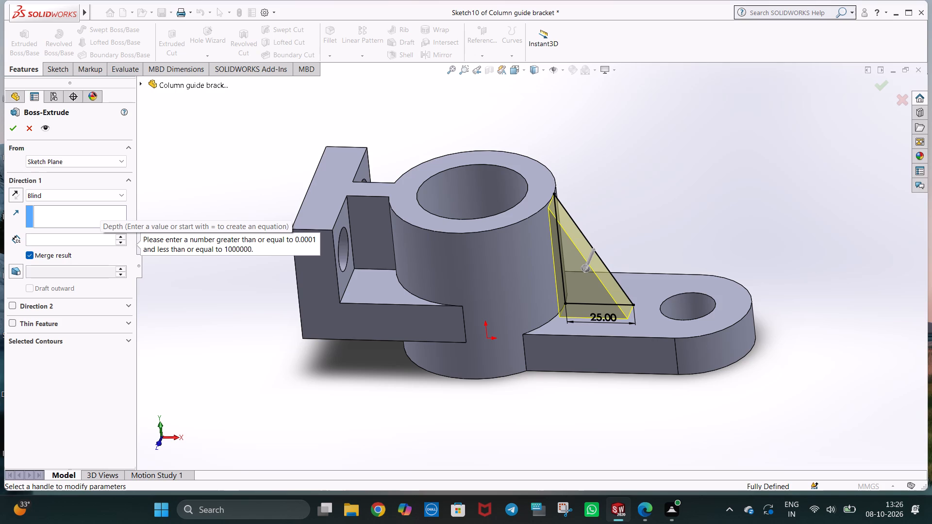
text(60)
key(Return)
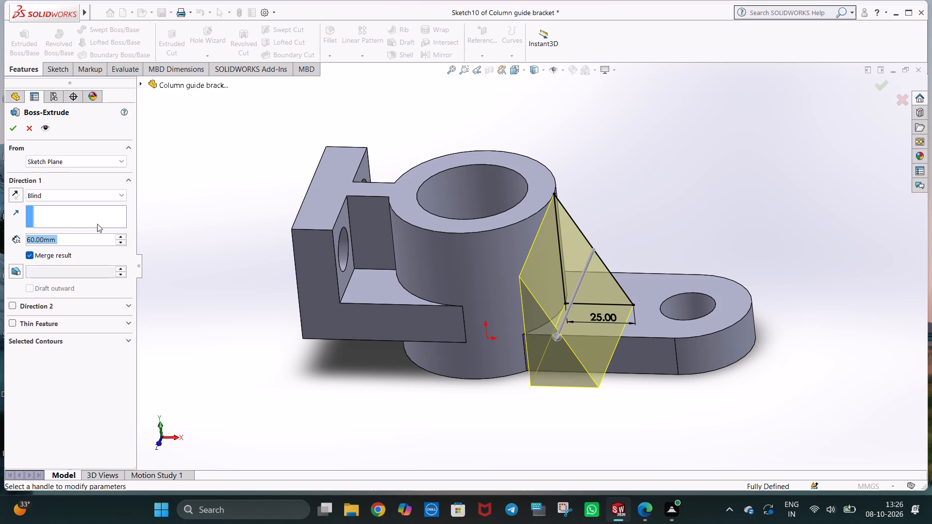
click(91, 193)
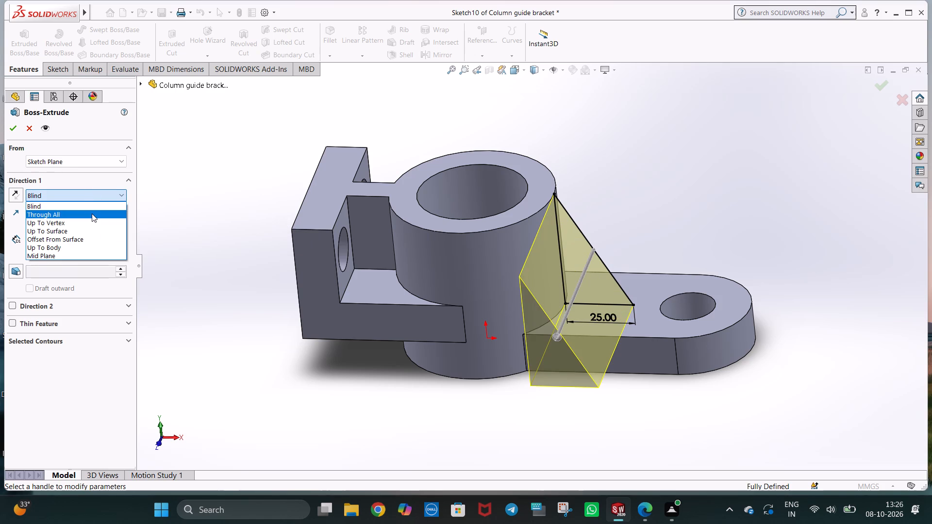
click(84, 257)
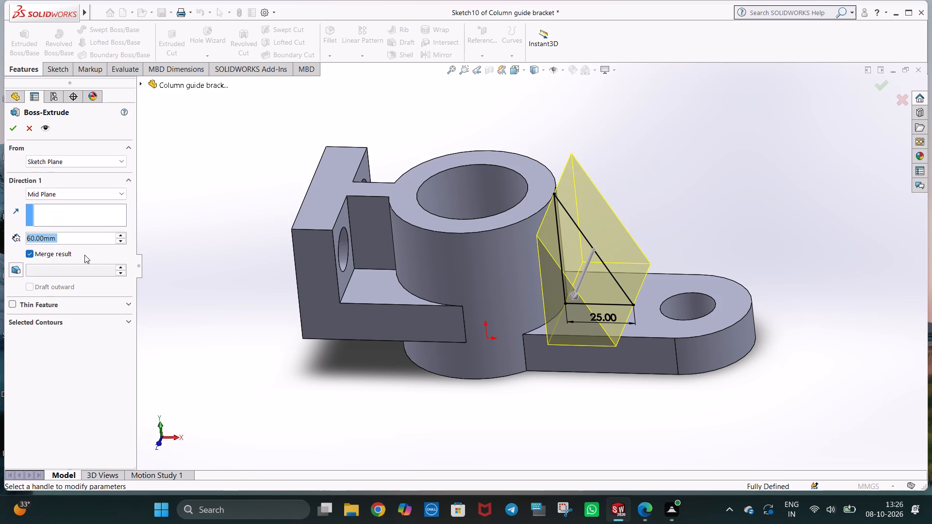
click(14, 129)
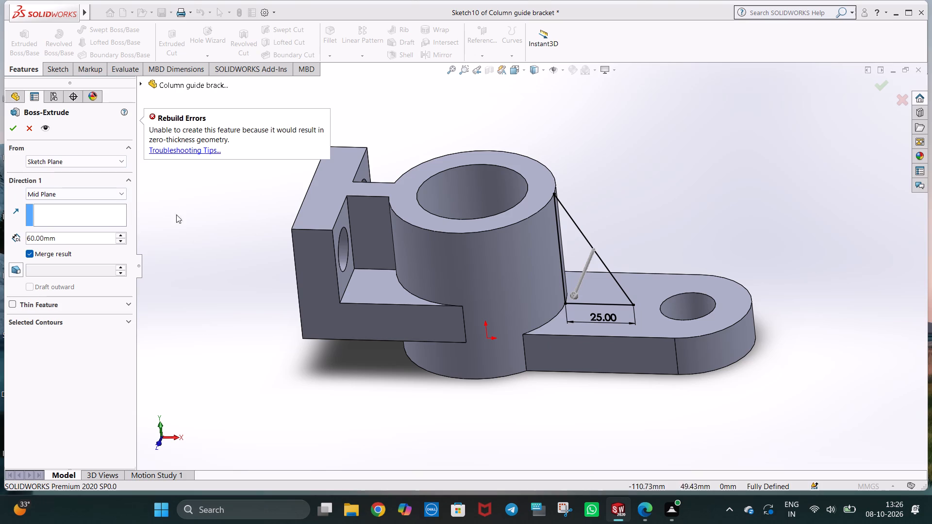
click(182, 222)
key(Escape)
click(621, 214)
Add four connected lines to the rib sketch, outlining the ring boss's about 60 mm width from its top edge down to the arm's top face level.
middle_drag(639, 213, 636, 217)
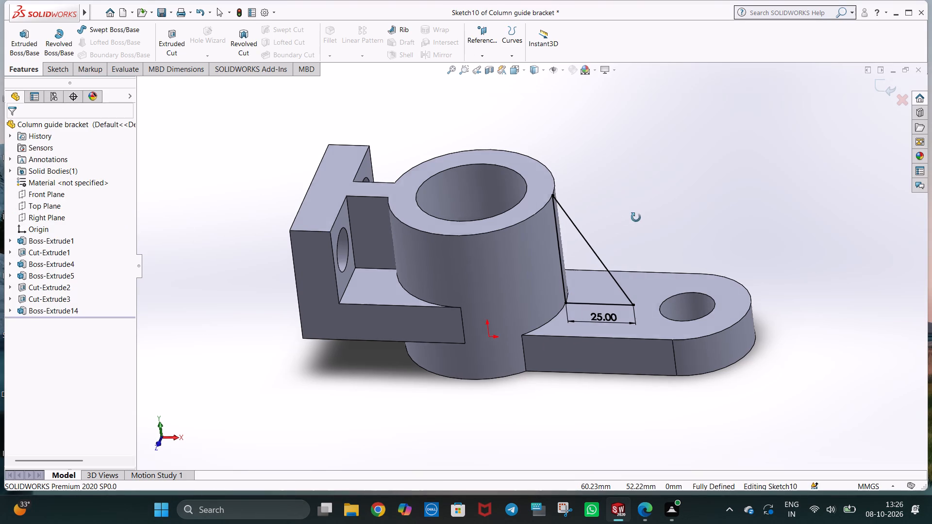
middle_drag(636, 217, 615, 280)
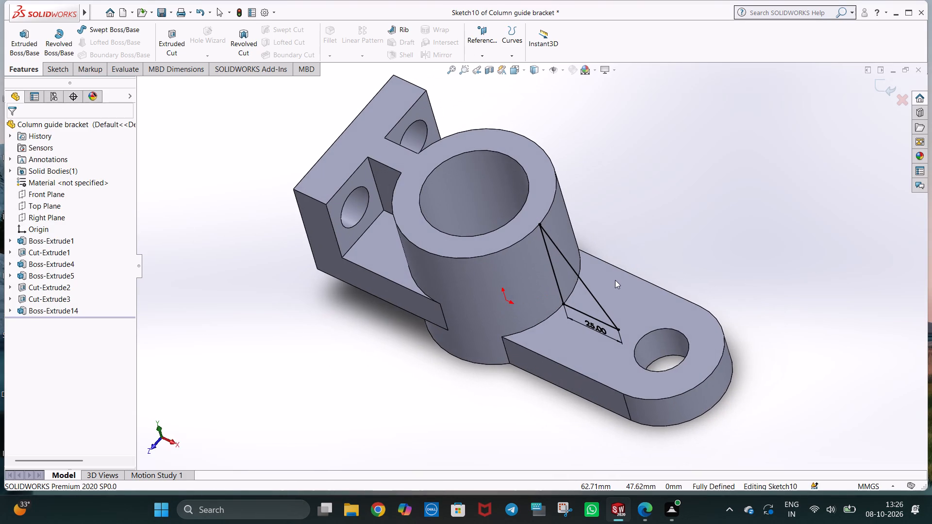
key(ctrl+1)
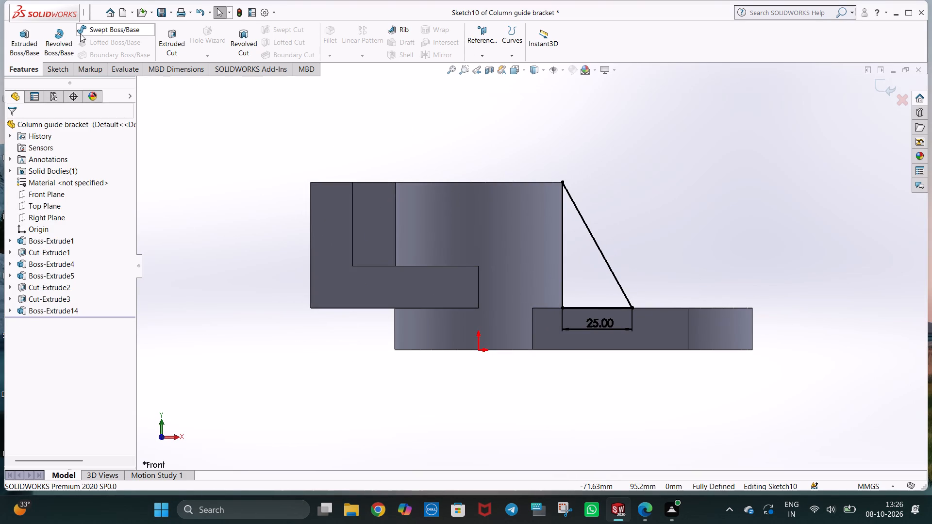
click(60, 68)
click(97, 30)
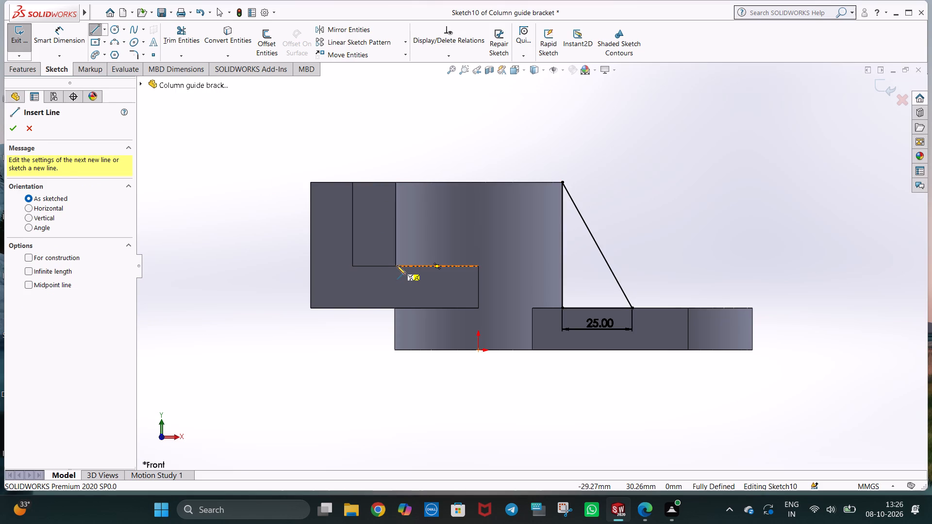
key(Escape)
click(58, 197)
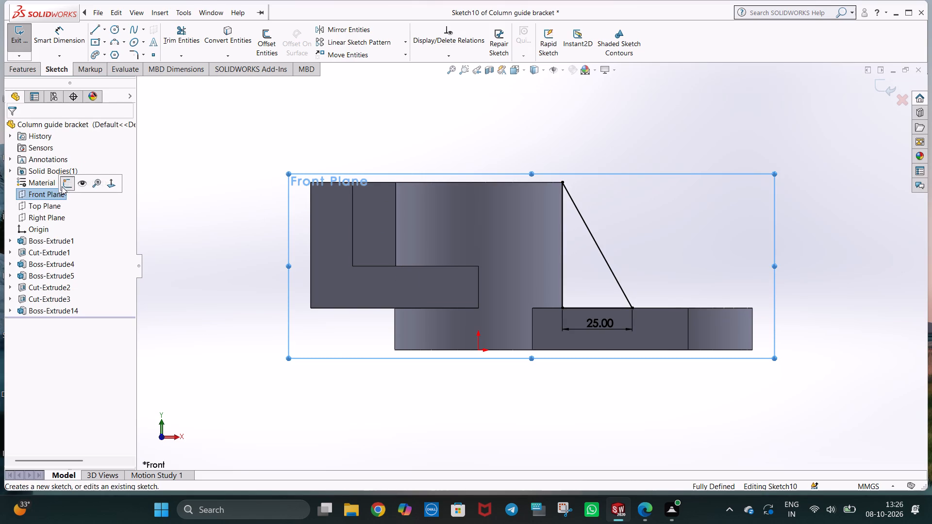
click(64, 183)
click(92, 30)
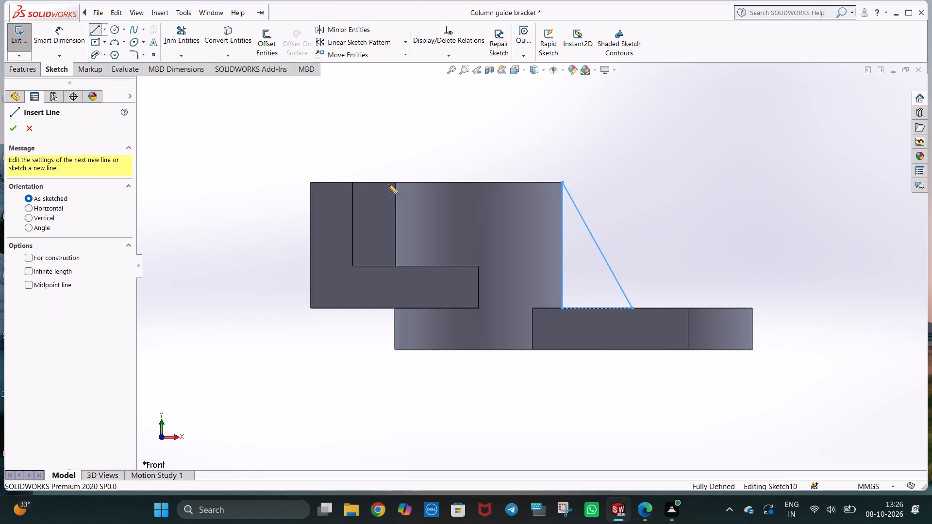
click(396, 182)
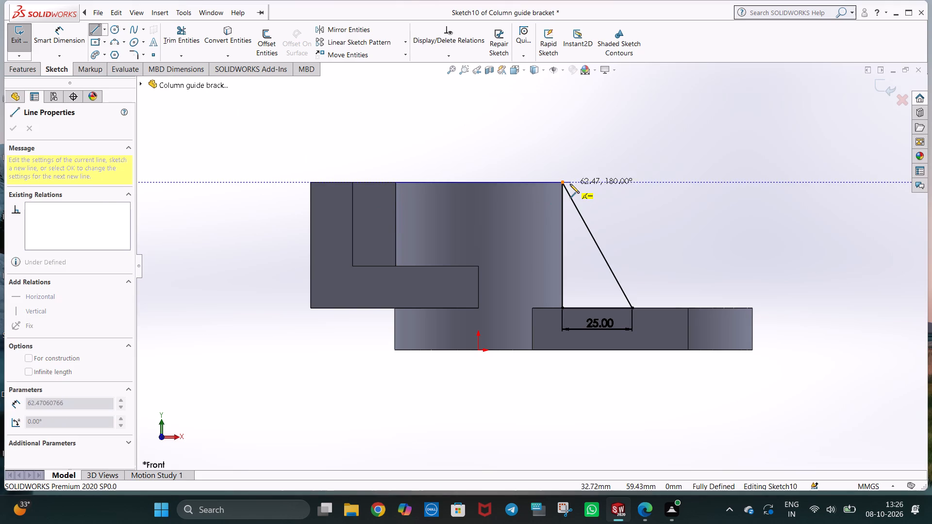
click(563, 182)
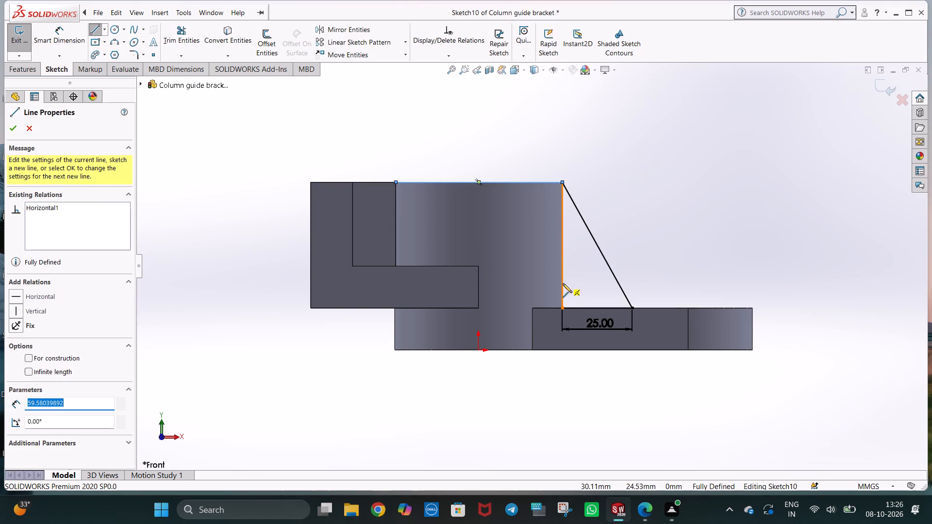
click(562, 307)
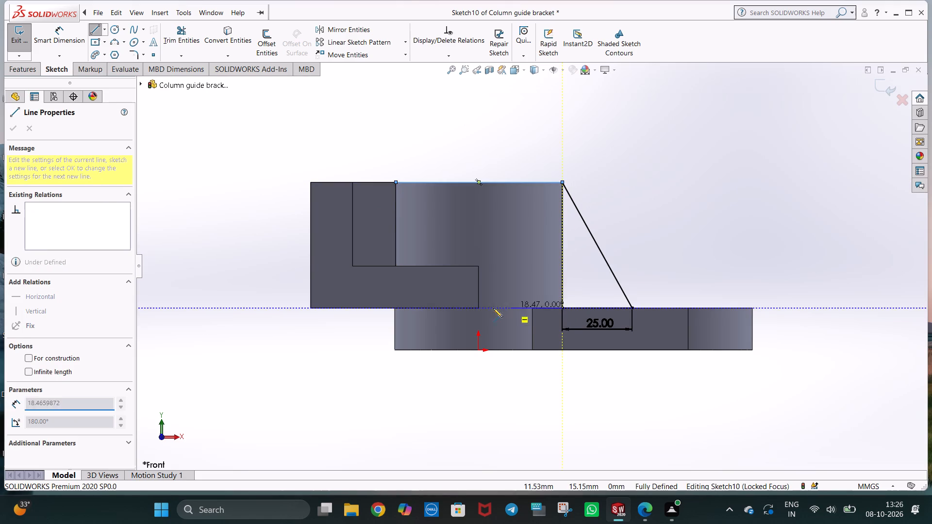
click(395, 309)
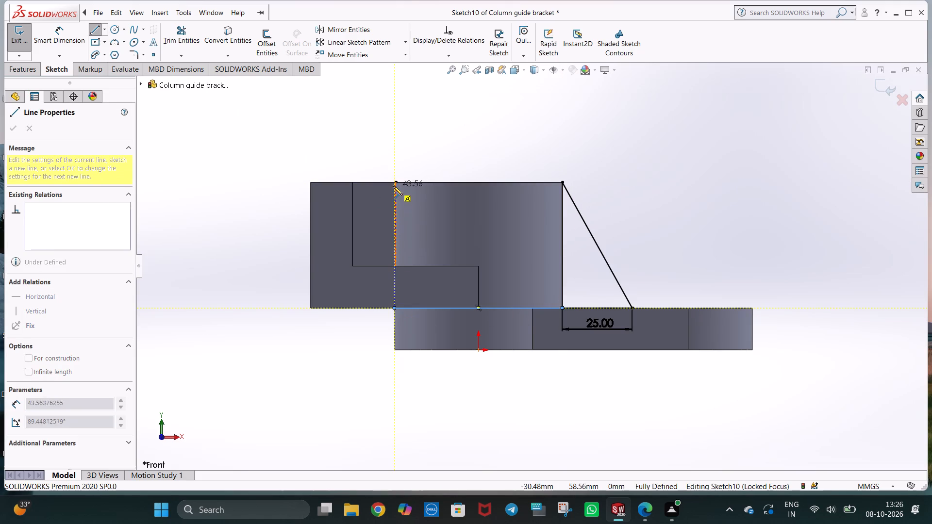
click(395, 181)
key(Escape)
key(Escape)
click(400, 150)
key(Escape)
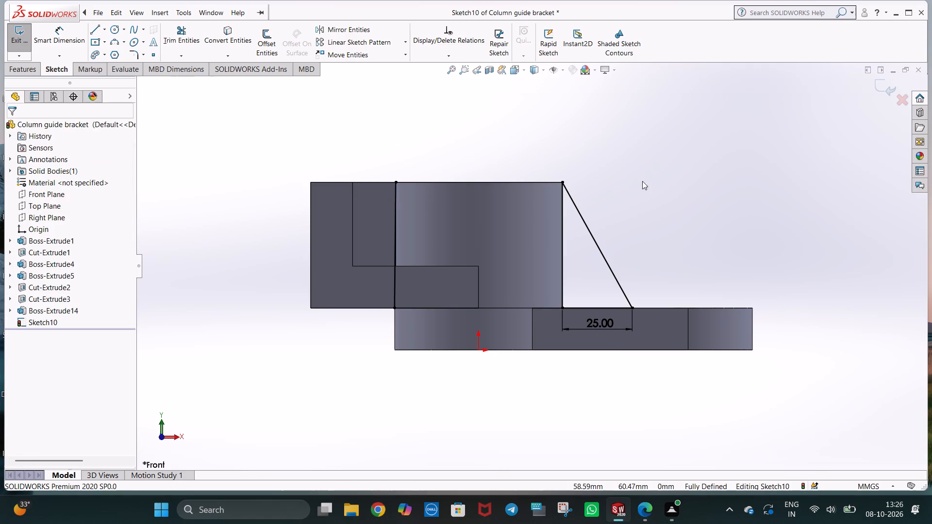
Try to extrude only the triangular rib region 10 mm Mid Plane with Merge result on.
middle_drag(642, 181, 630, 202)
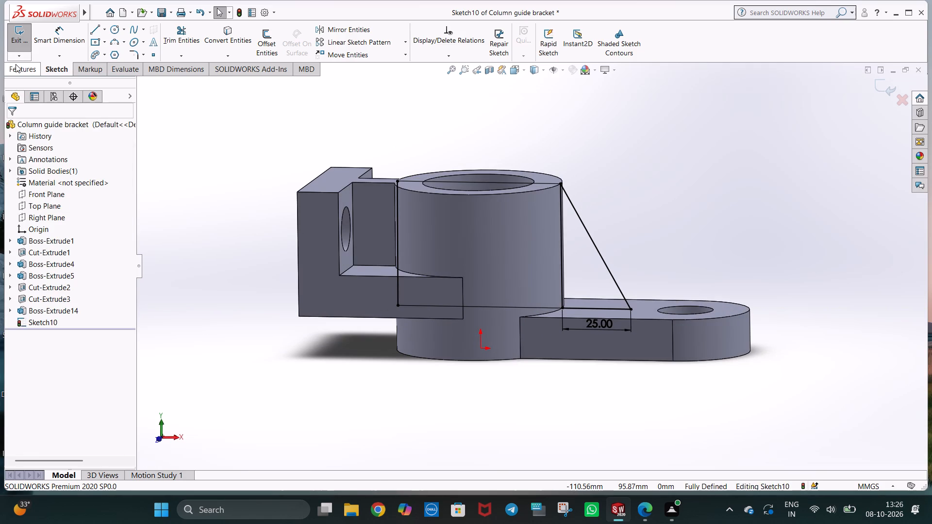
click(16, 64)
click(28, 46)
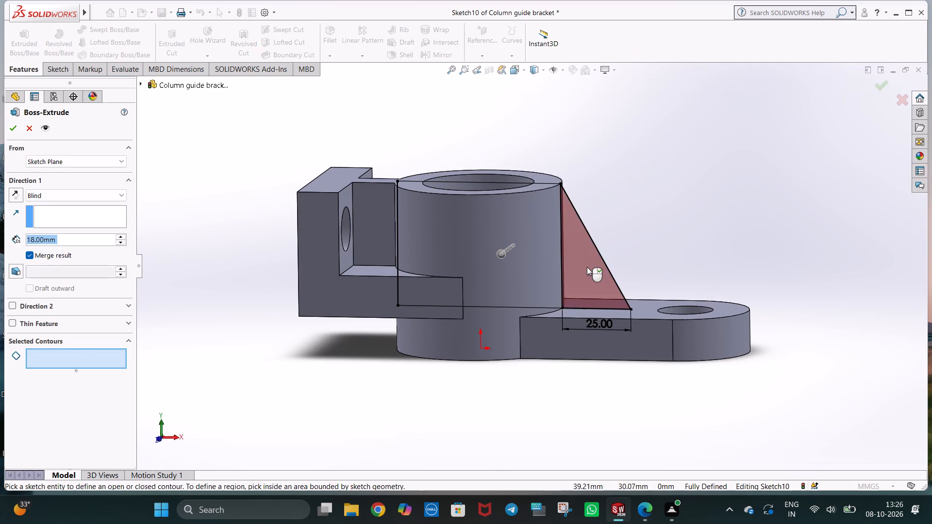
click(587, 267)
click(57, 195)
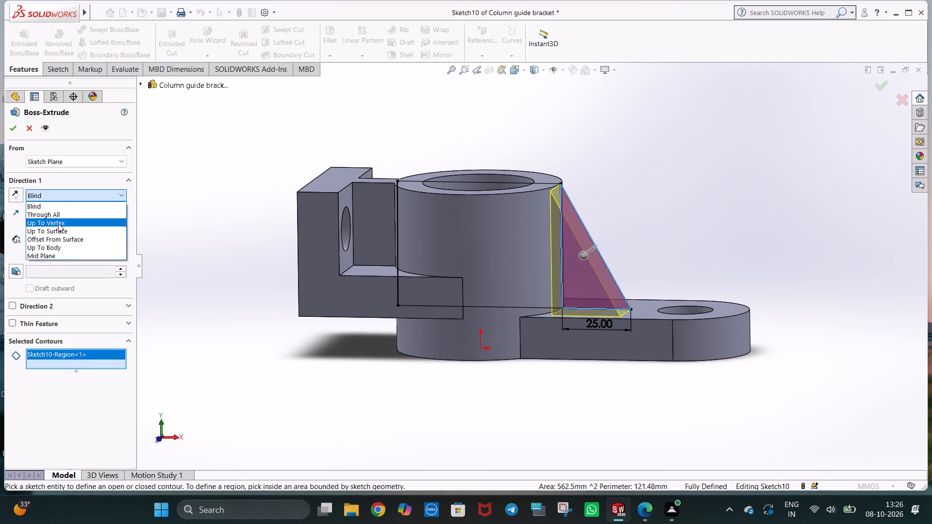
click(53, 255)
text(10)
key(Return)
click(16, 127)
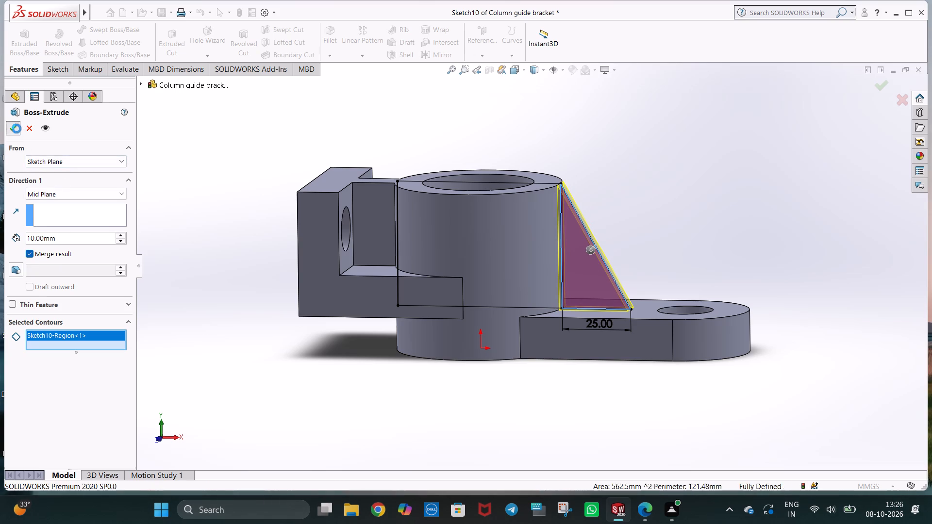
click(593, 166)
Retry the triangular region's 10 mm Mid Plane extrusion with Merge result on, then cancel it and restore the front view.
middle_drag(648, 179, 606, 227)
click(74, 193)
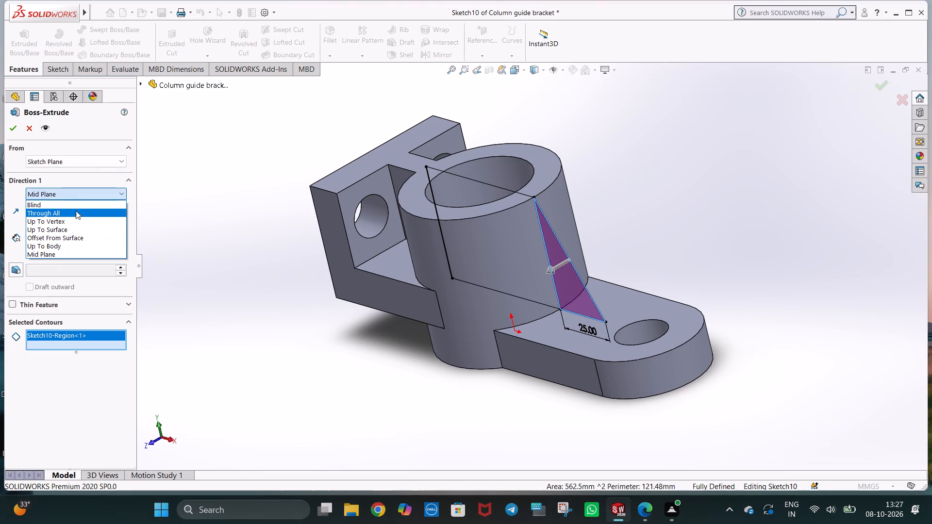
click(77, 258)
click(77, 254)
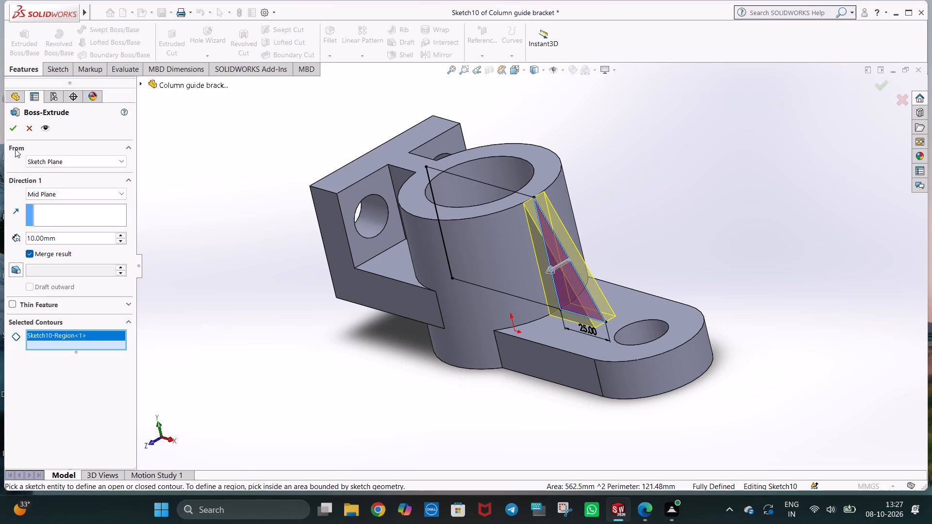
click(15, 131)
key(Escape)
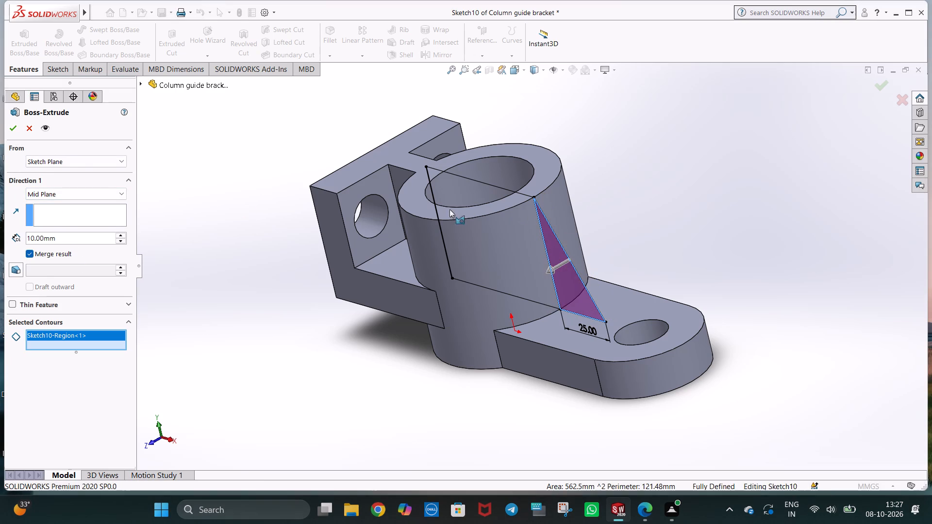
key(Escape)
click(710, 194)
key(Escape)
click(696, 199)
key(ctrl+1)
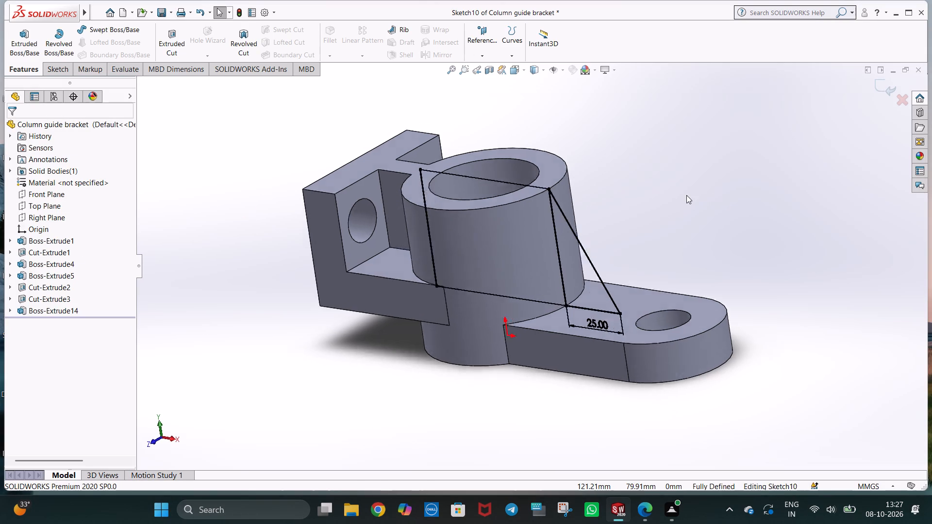
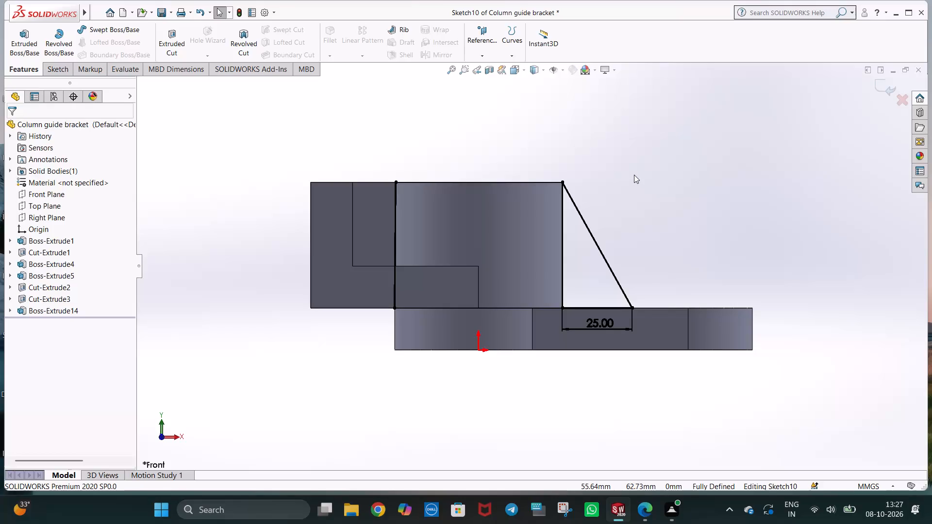
Delete the far vertical line and the two 60 mm horizontal lines outlining the ring boss in the rib sketch.
click(634, 175)
click(398, 200)
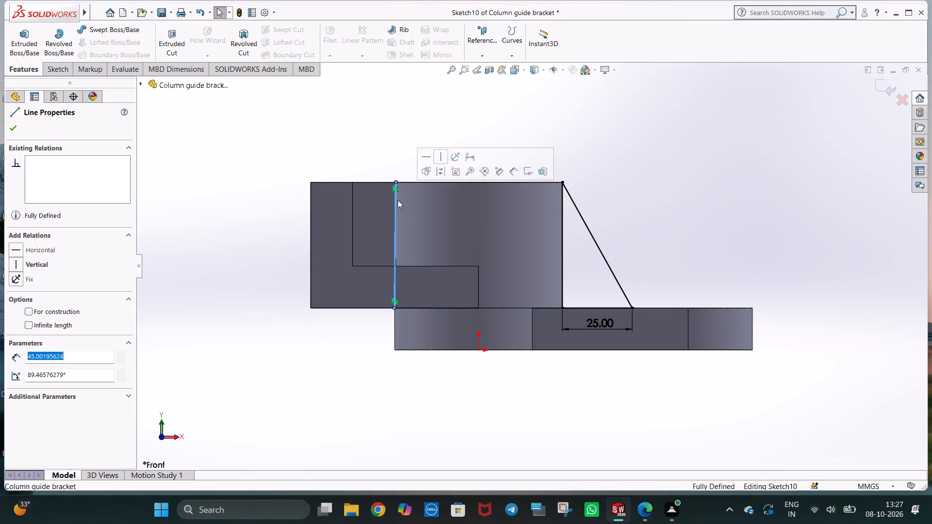
key(Delete)
click(585, 140)
middle_drag(431, 170, 427, 263)
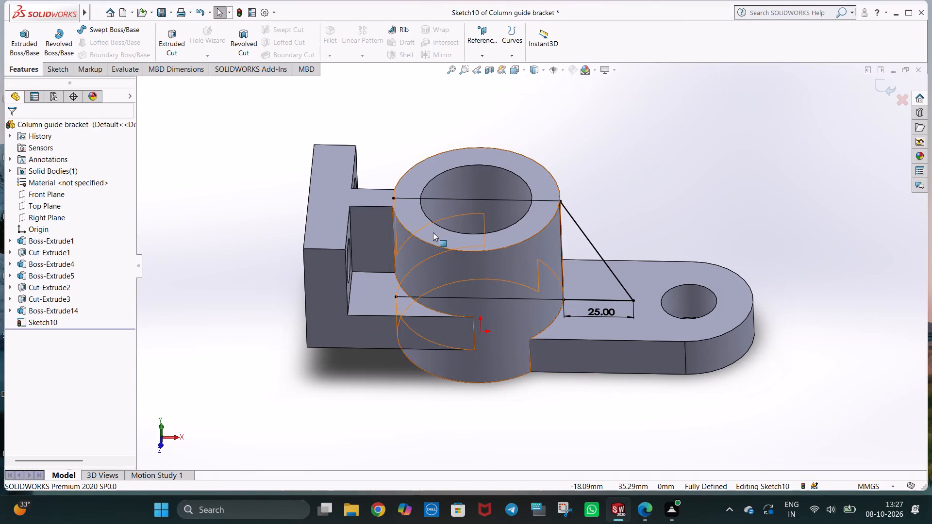
click(460, 197)
key(Delete)
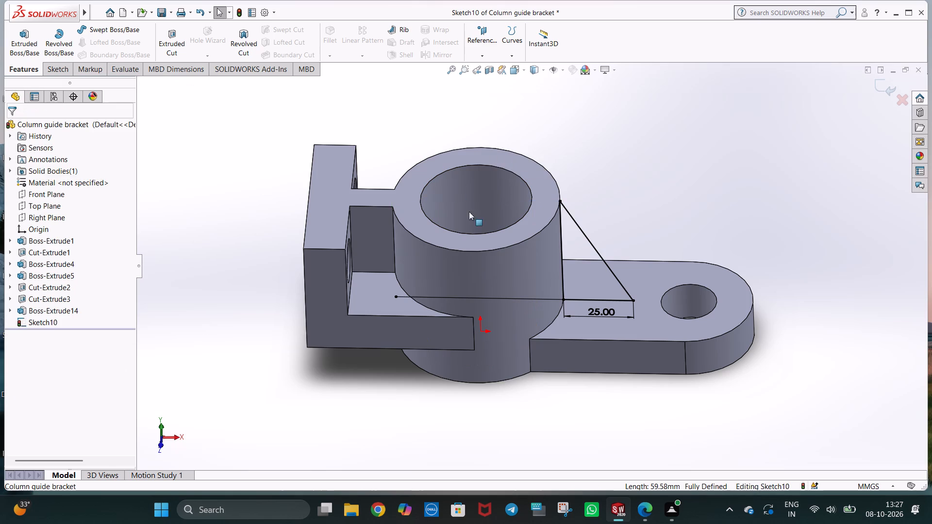
key(ctrl+1)
click(584, 176)
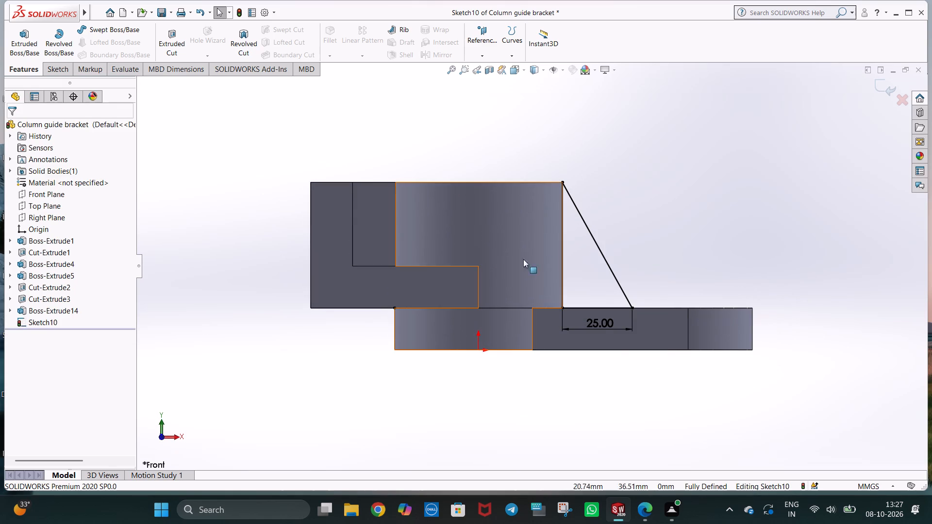
click(512, 307)
key(Delete)
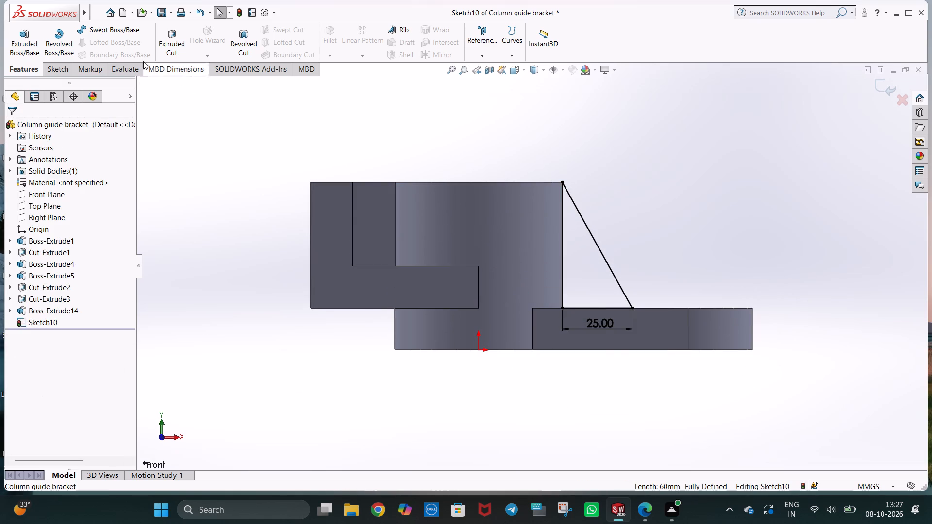
Sketch three connected lines from the rib's top corner about 10 mm into the ring boss, down 45 mm, and back to the triangle's lower corner.
click(67, 68)
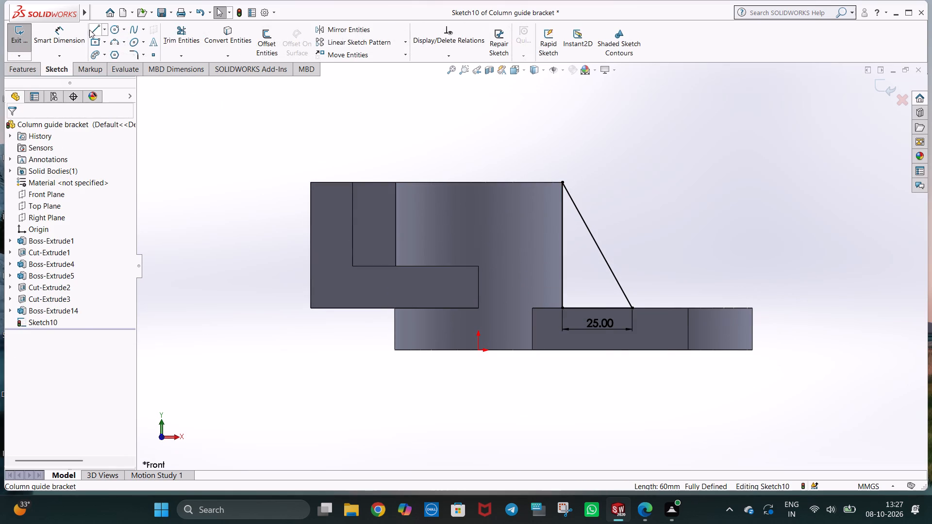
click(89, 30)
click(563, 183)
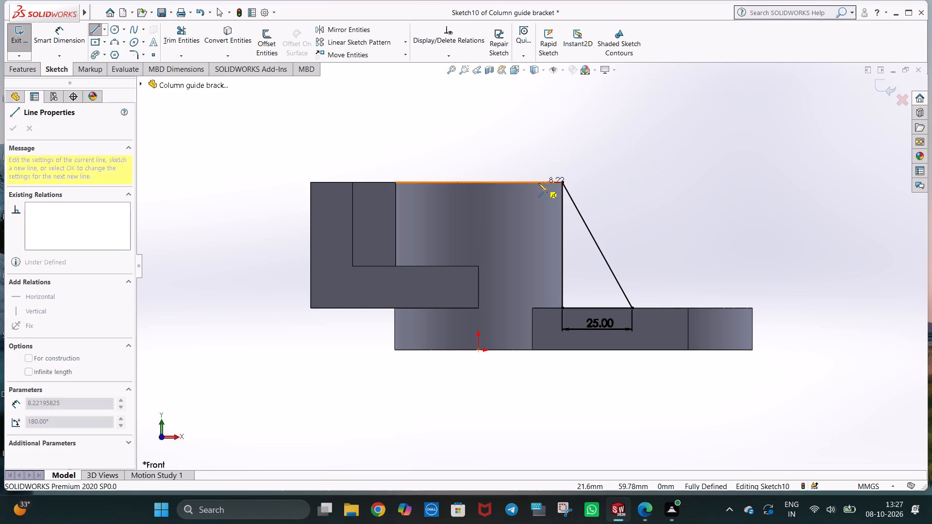
click(535, 183)
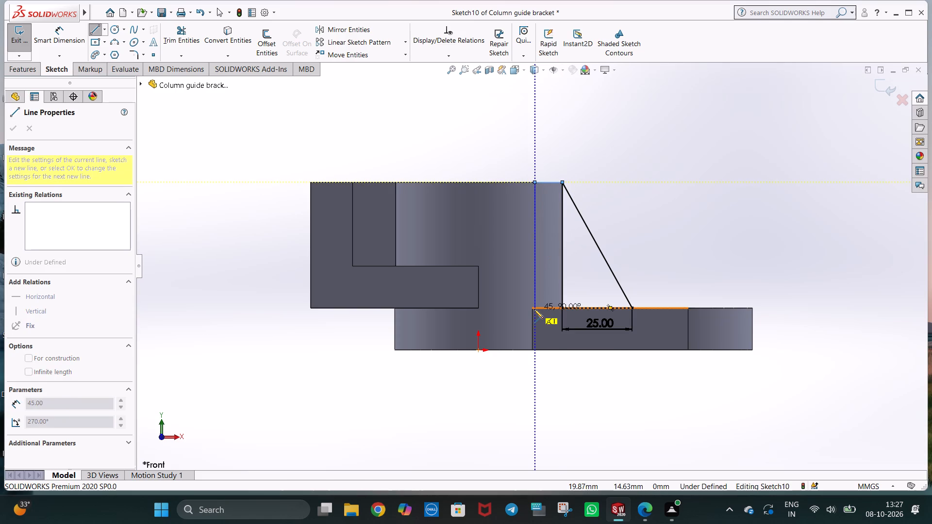
click(534, 309)
click(562, 308)
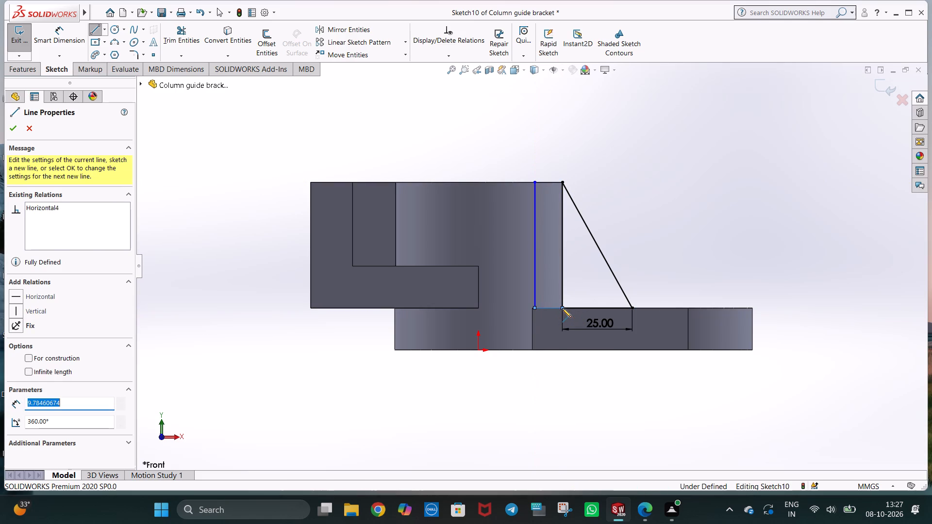
key(Escape)
key(Escape)
click(640, 203)
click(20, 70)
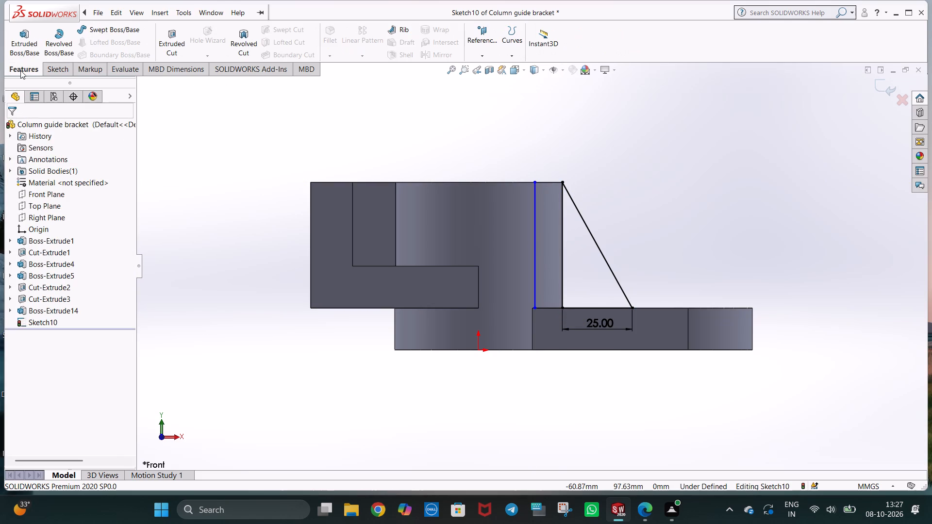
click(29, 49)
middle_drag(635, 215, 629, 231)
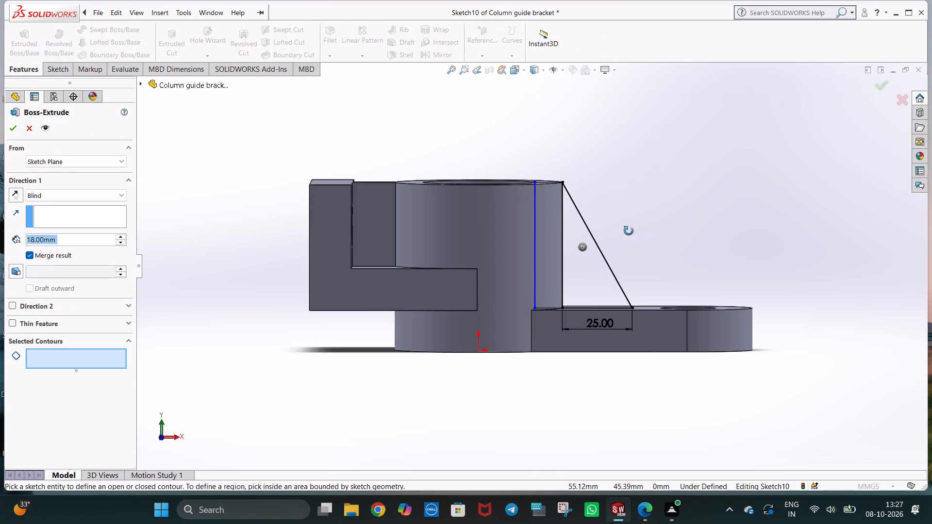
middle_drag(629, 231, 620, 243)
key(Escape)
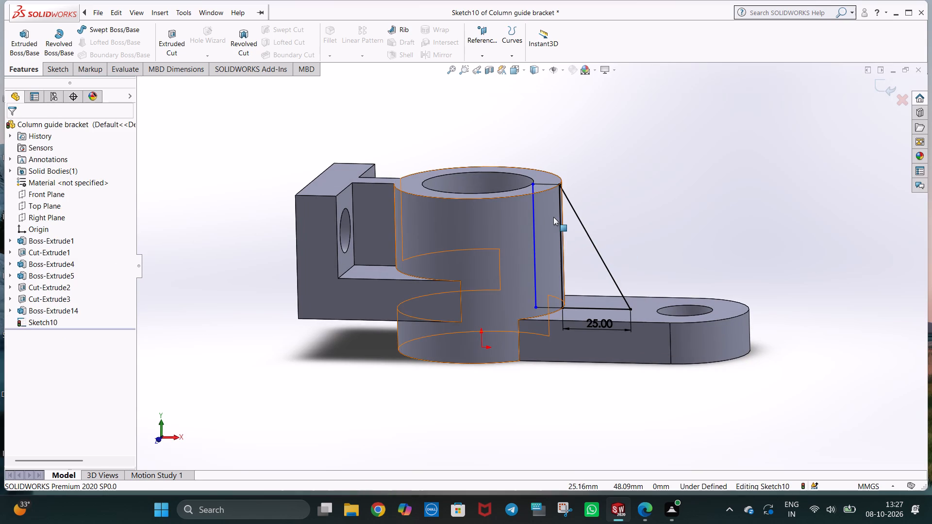
Delete the vertical sketch line along the ring boss's outer edge so the triangle and strip form one profile.
click(559, 217)
key(Delete)
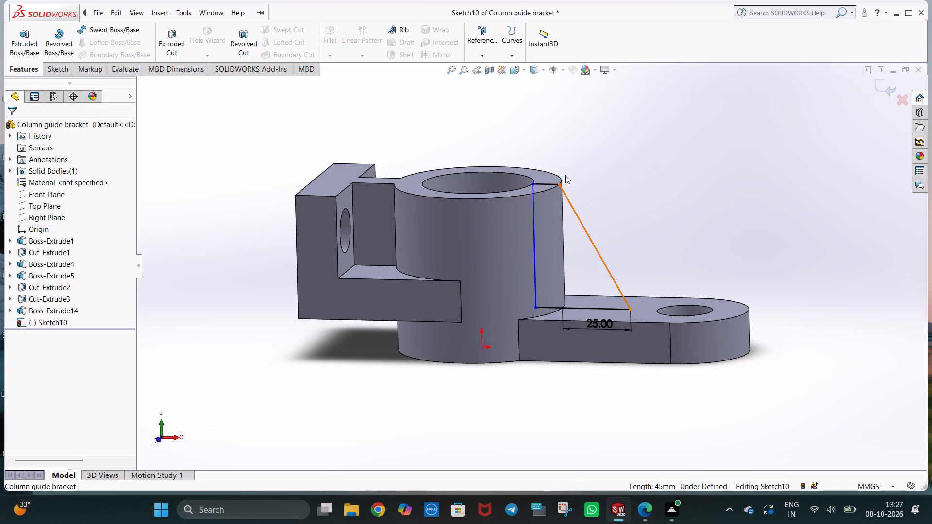
click(580, 144)
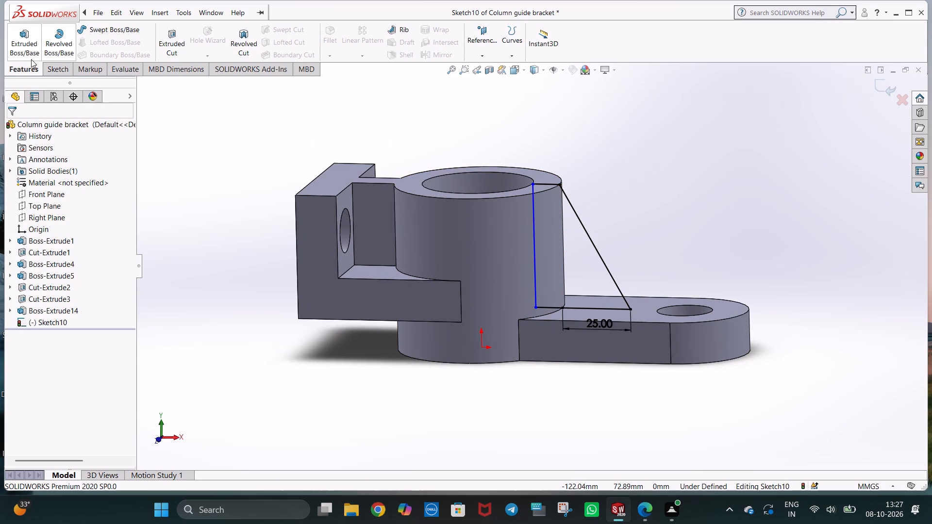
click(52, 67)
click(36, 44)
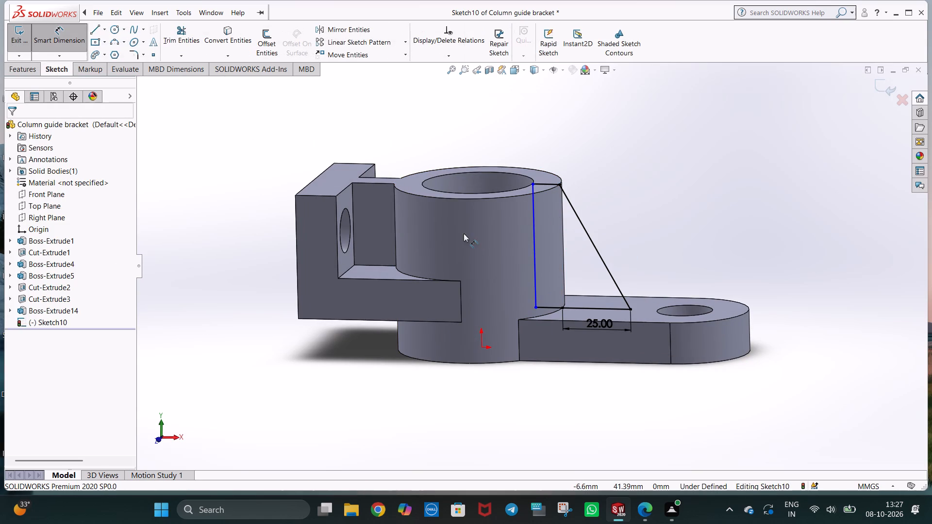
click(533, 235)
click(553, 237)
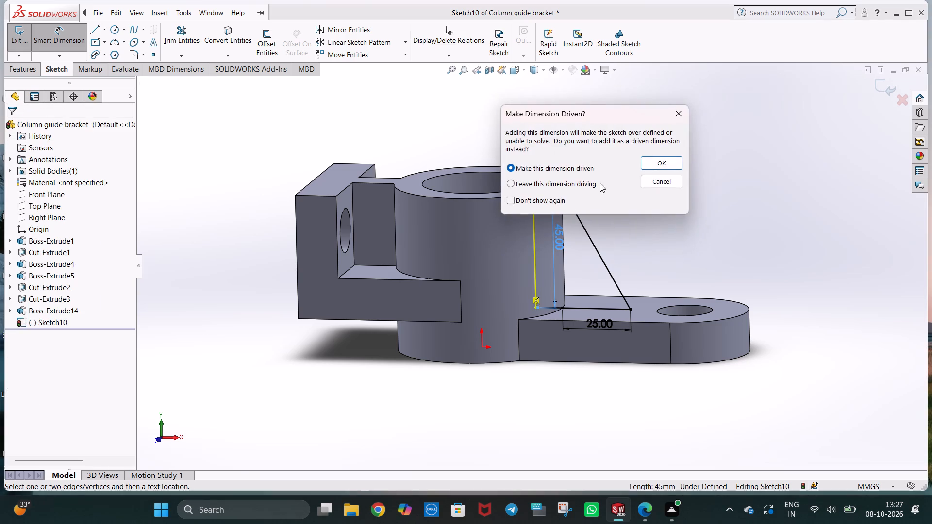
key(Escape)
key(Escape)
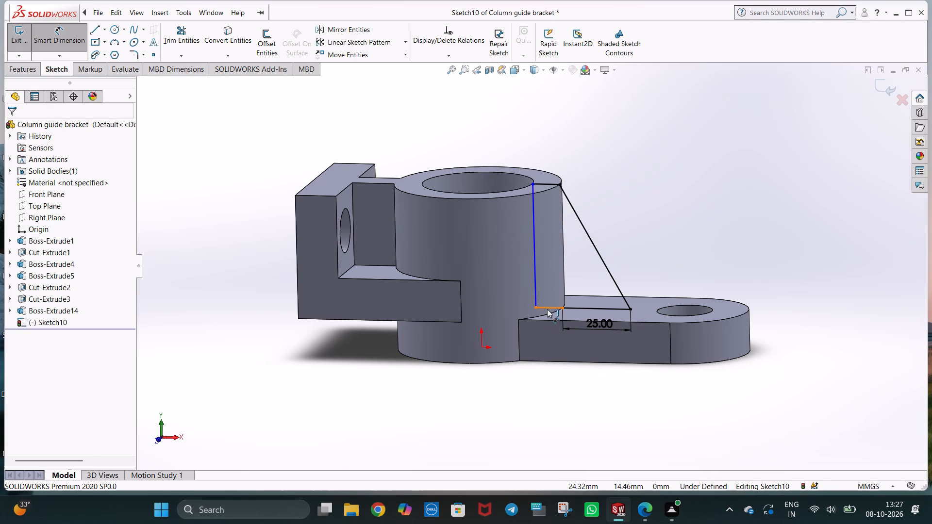
Dimension the short bottom line inside the ring boss wall to 10 mm.
click(547, 309)
click(547, 325)
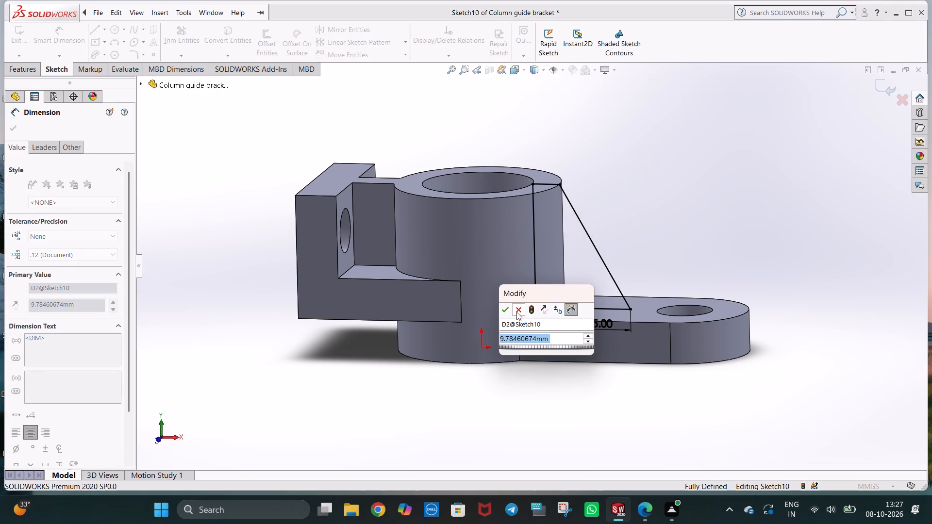
text(10)
key(Return)
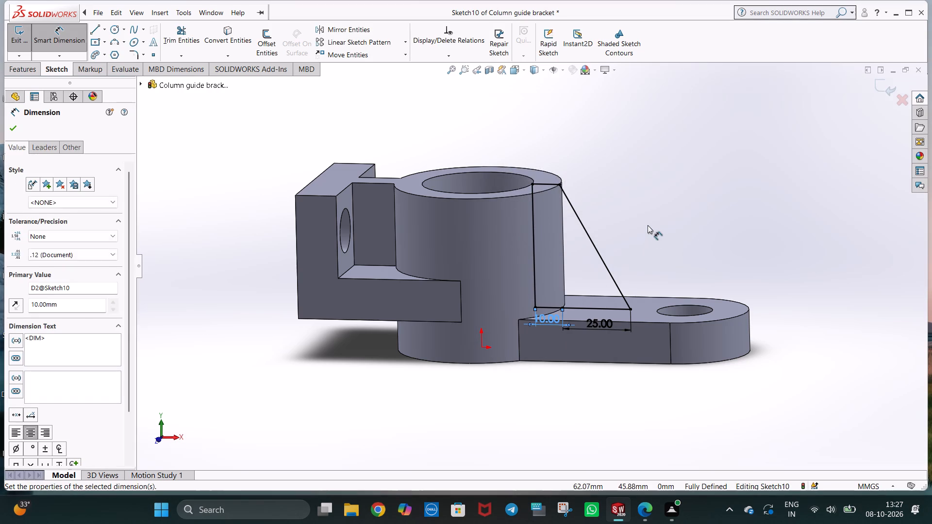
click(648, 225)
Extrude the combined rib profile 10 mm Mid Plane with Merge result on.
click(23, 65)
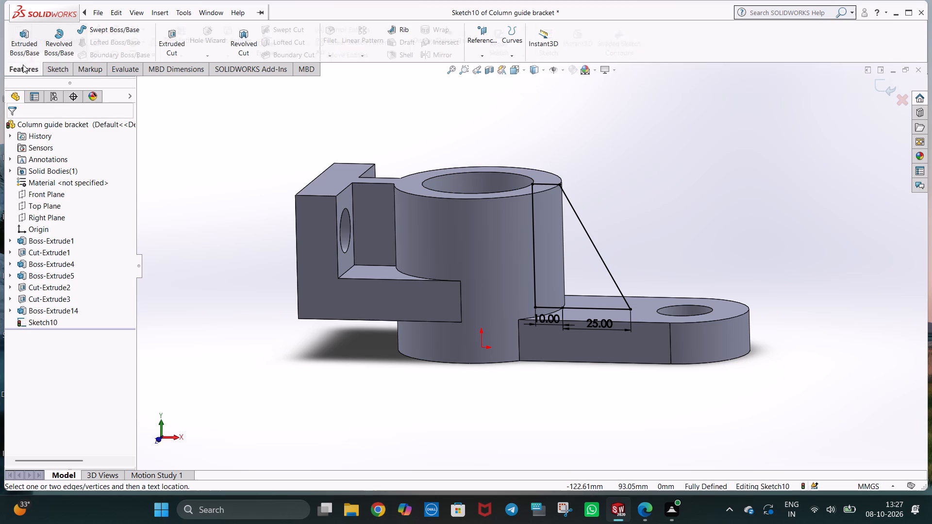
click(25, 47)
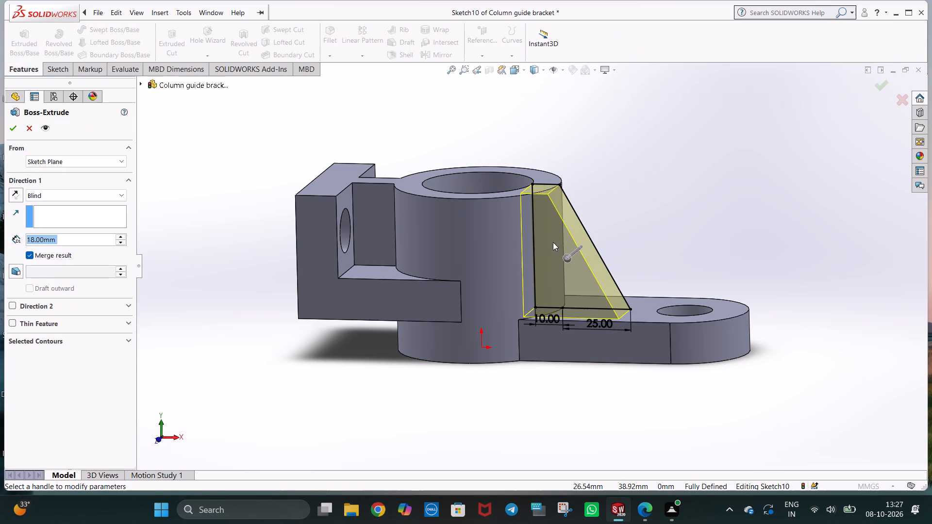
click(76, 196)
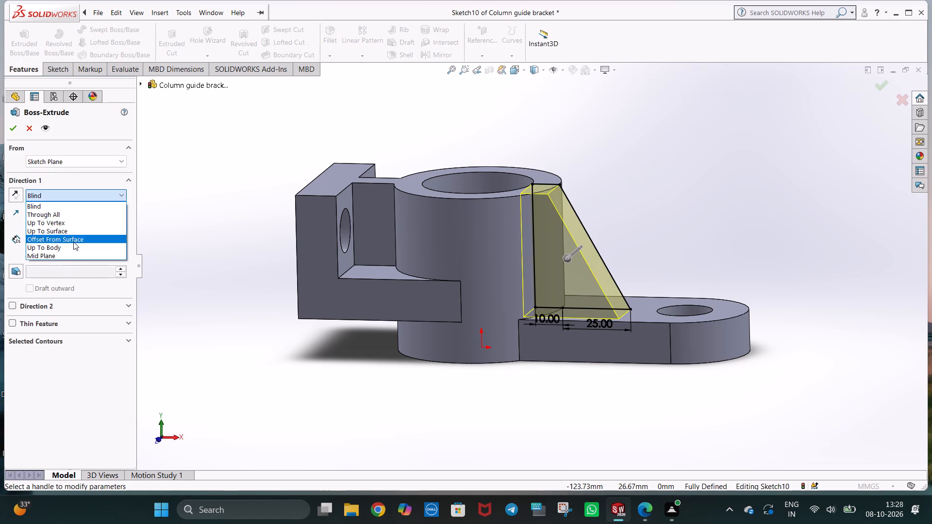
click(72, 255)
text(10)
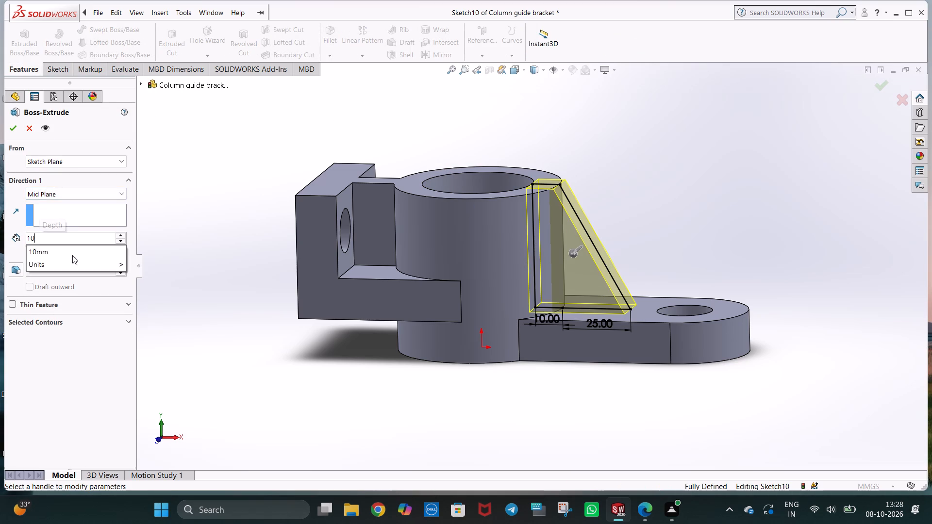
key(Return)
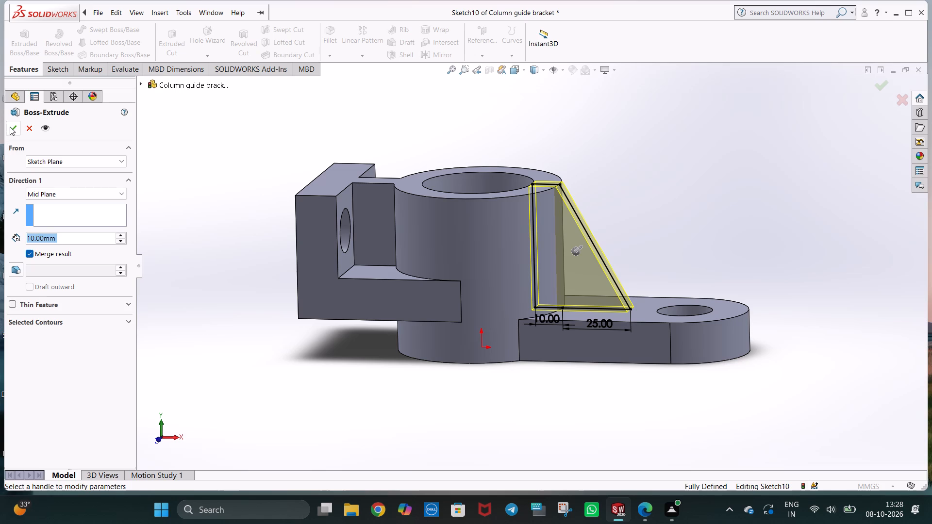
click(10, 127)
Examine from several angles how the rib joins the ring boss and the arm.
middle_drag(664, 203, 650, 246)
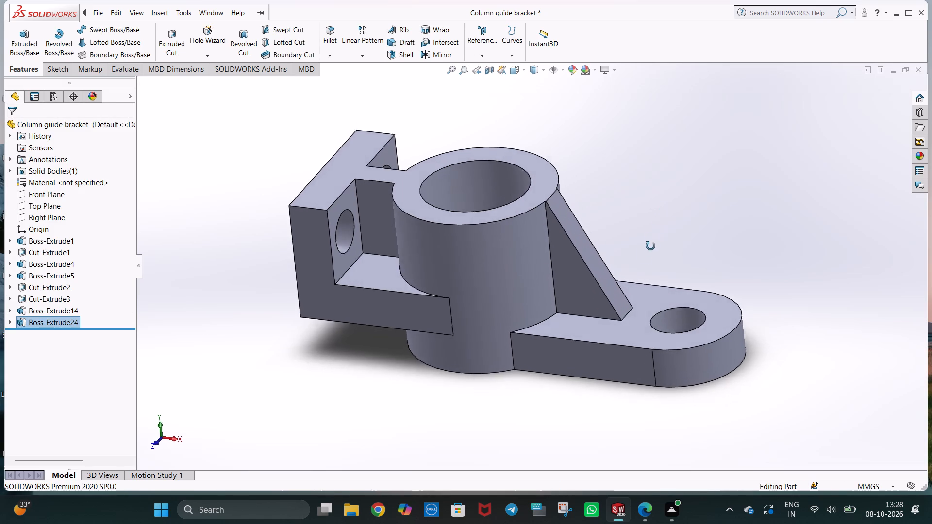
middle_drag(650, 246, 666, 382)
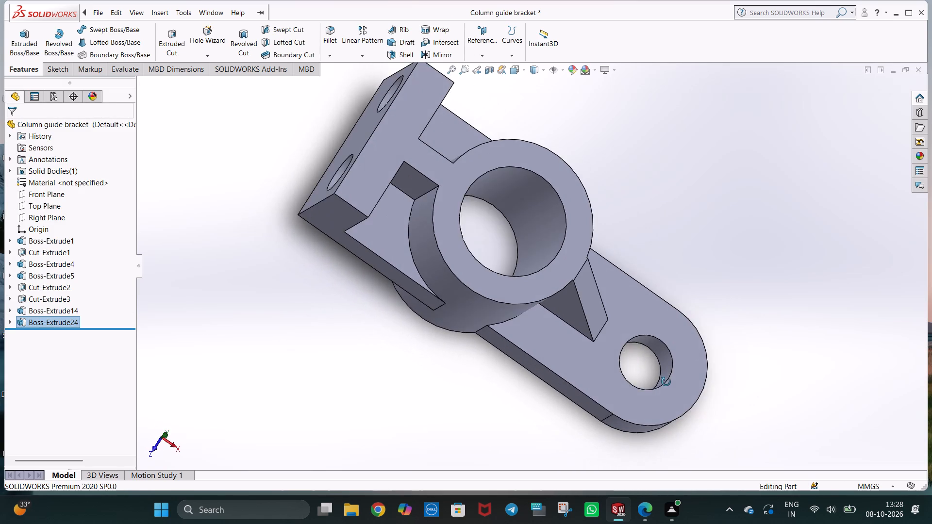
middle_drag(666, 382, 665, 184)
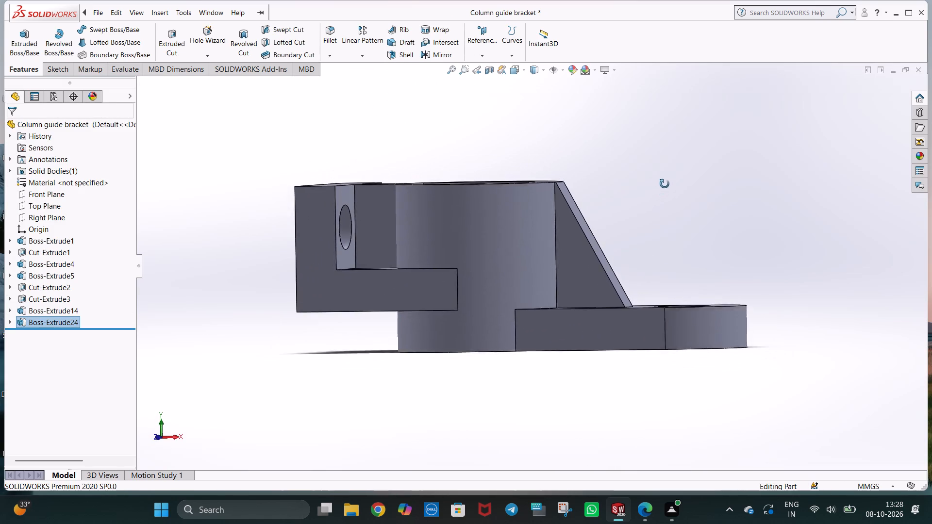
middle_drag(665, 184, 668, 172)
middle_drag(671, 168, 673, 206)
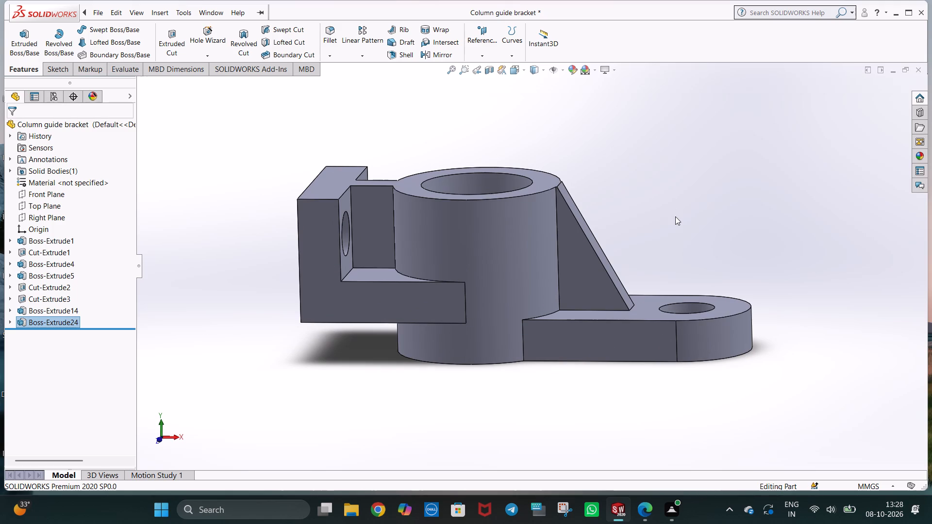
middle_drag(662, 195, 651, 253)
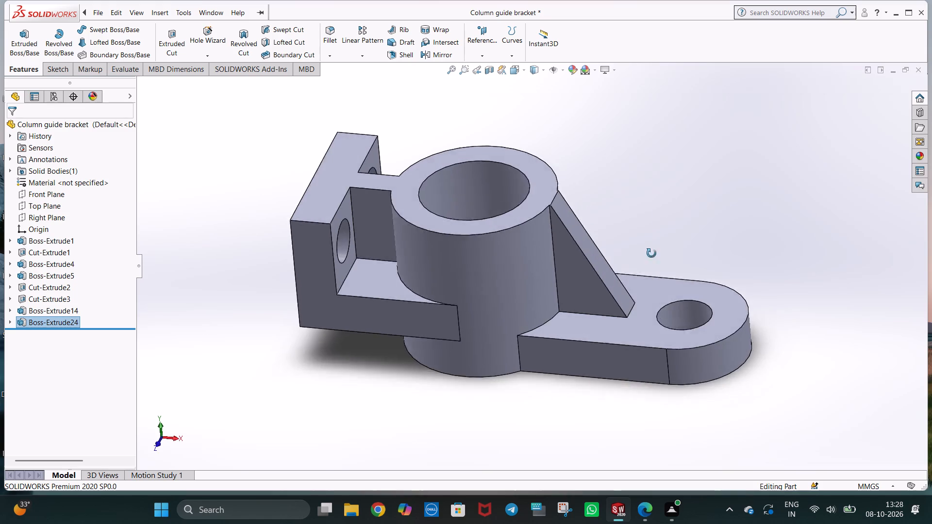
middle_drag(651, 253, 672, 321)
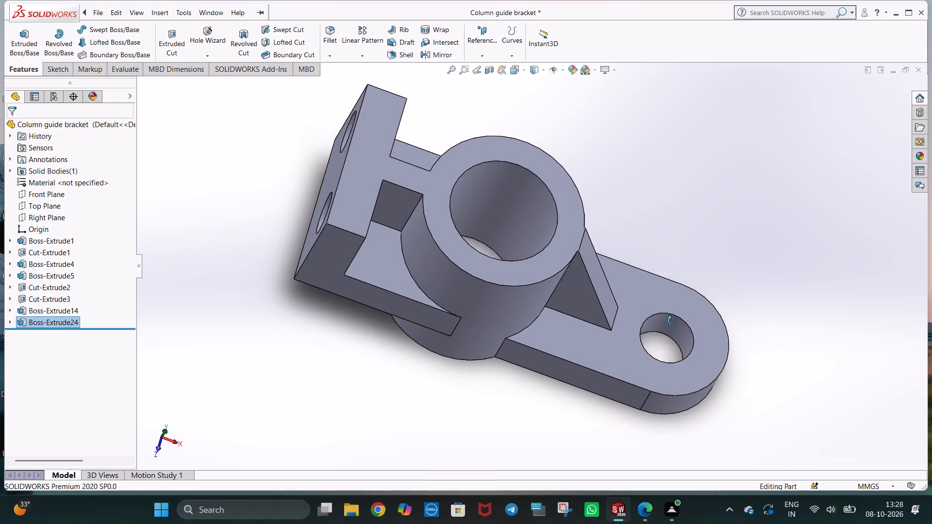
middle_drag(672, 321, 652, 249)
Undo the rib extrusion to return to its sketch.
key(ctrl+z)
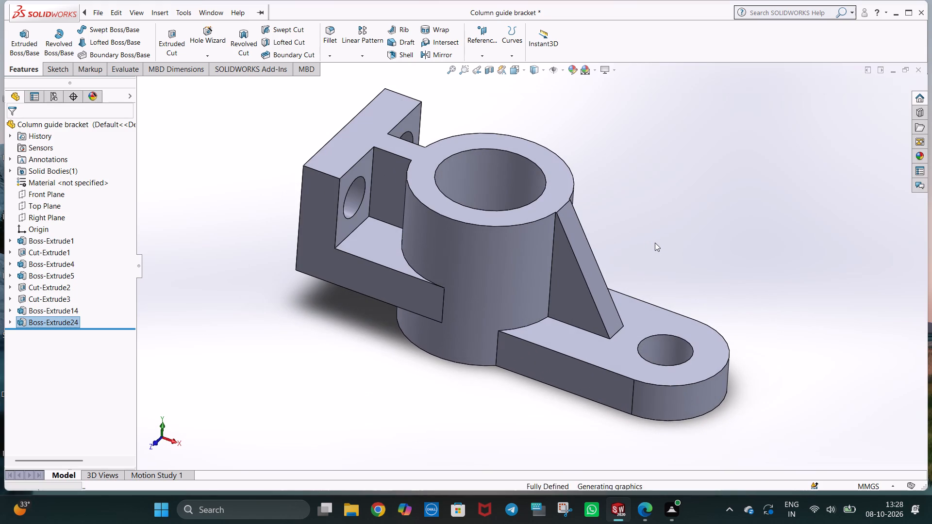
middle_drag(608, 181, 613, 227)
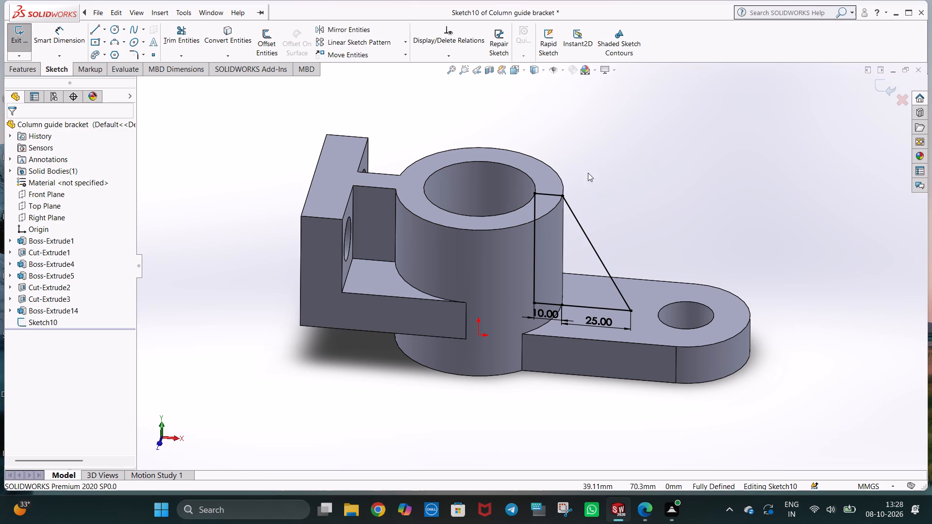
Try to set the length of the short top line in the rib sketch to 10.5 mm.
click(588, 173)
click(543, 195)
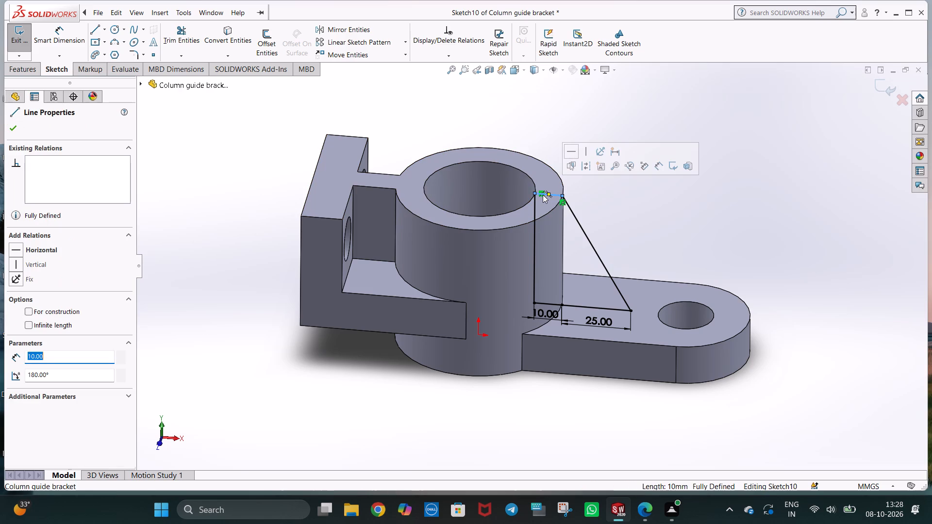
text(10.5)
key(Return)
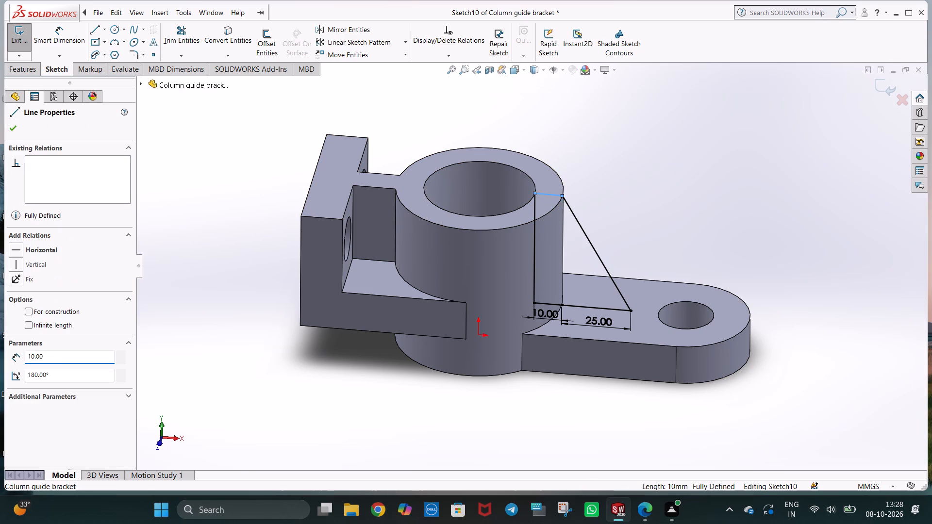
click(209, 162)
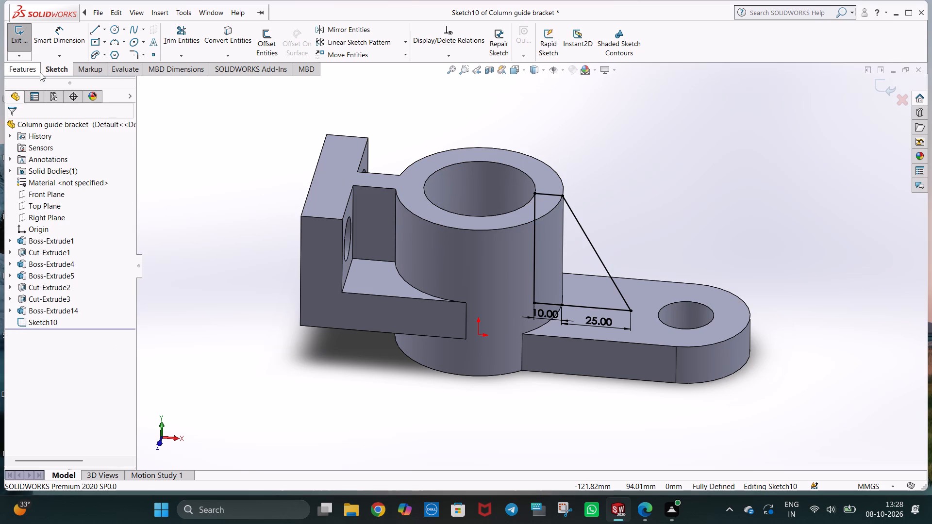
Extrude the rib sketch 10 mm Mid Plane with Merge result on.
click(36, 72)
click(25, 53)
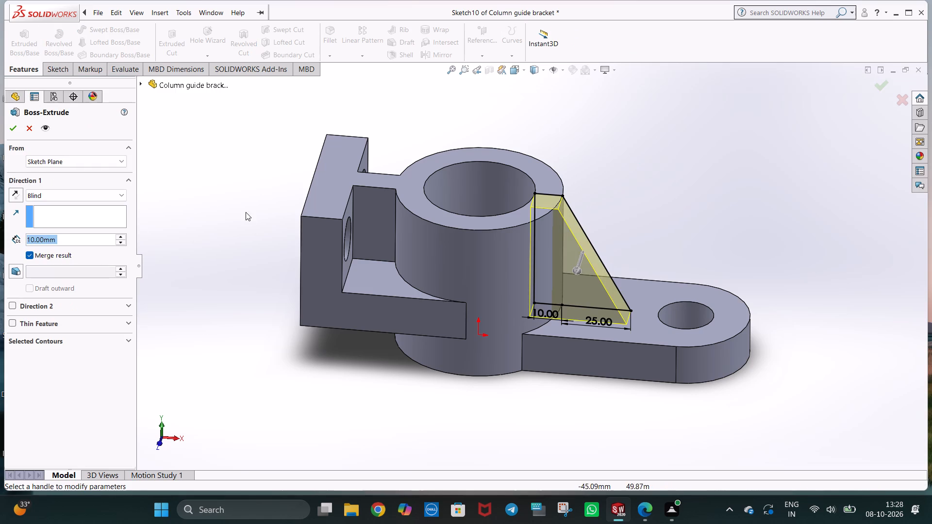
click(96, 199)
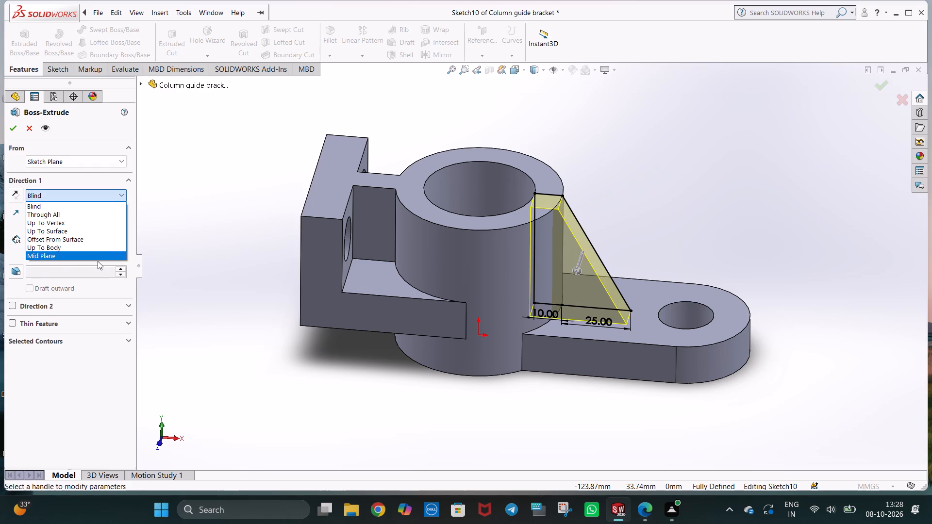
click(98, 261)
click(88, 198)
click(87, 257)
click(14, 127)
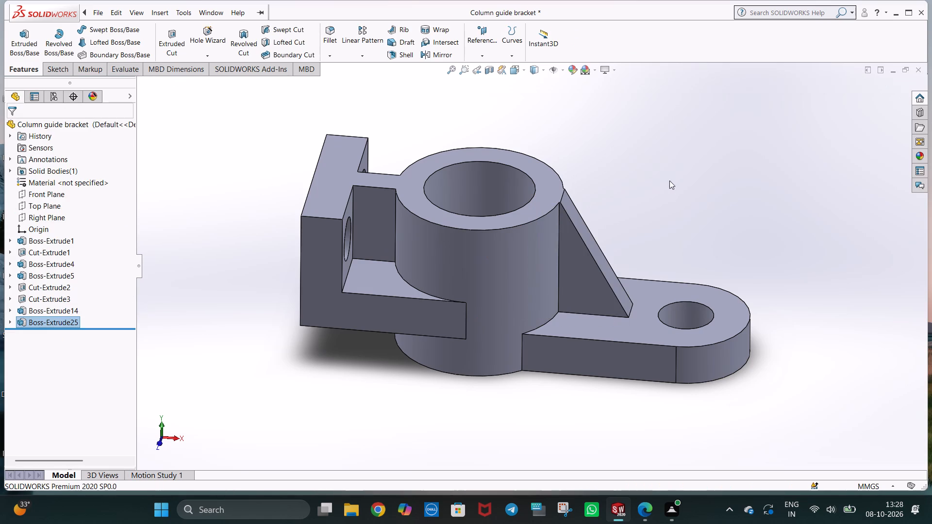
Orient the finished bracket to the isometric view and save the part.
middle_drag(669, 180, 677, 150)
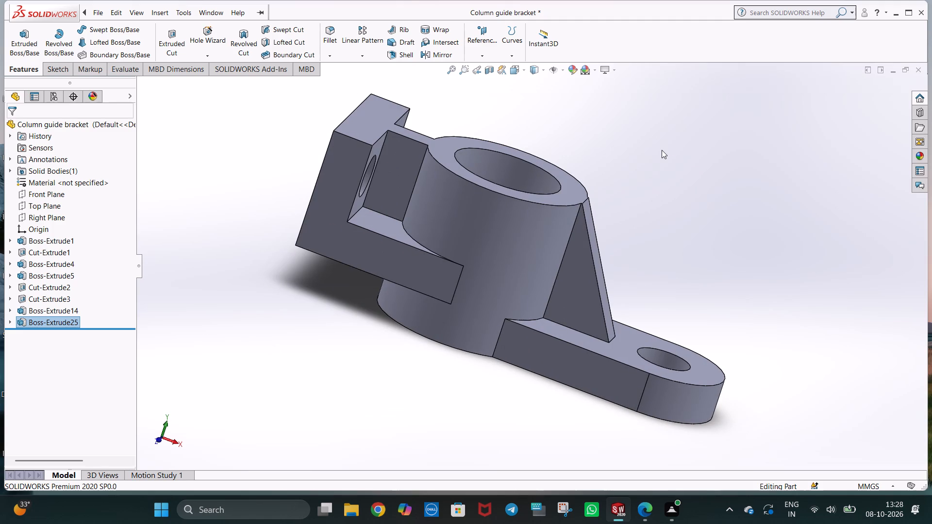
key(ctrl+7)
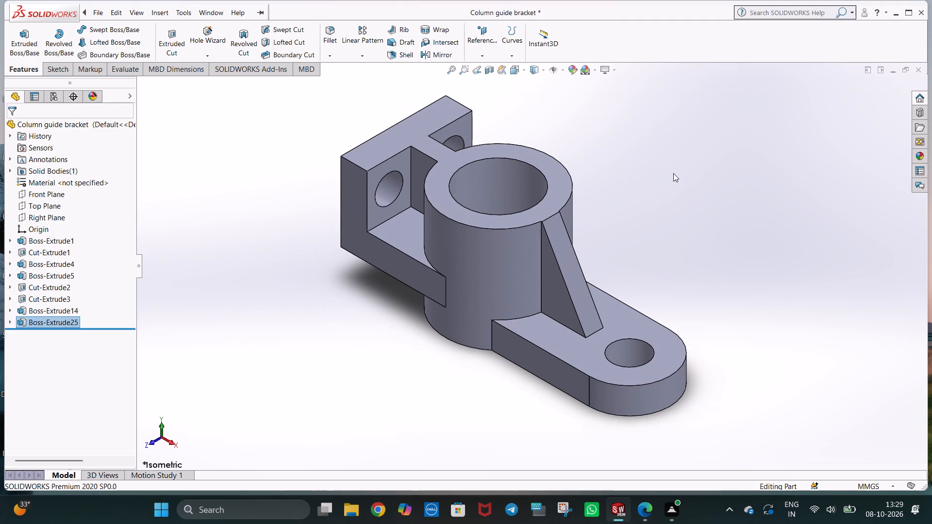
key(ctrl+s)
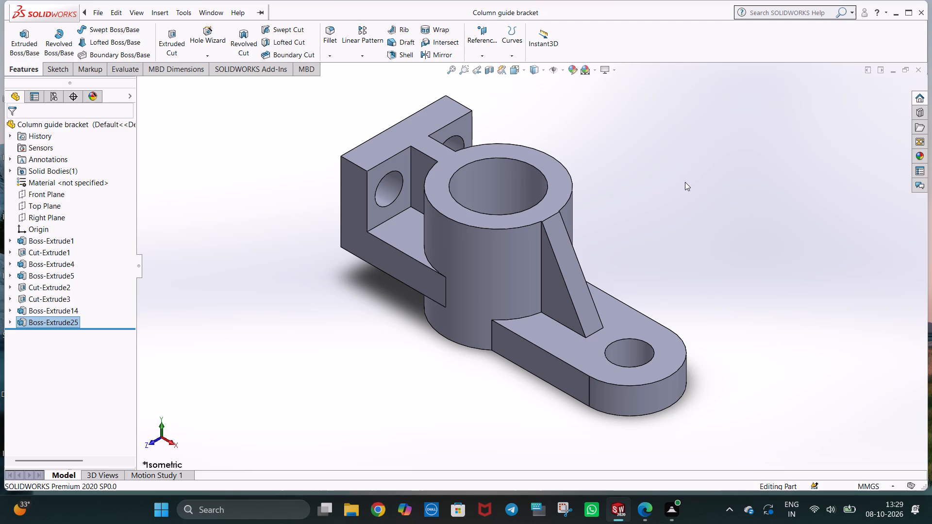
Capture a screenshot of the whole SOLIDWORKS window with the bracket in isometric view.
key(Print)
drag(5, 4, 668, 363)
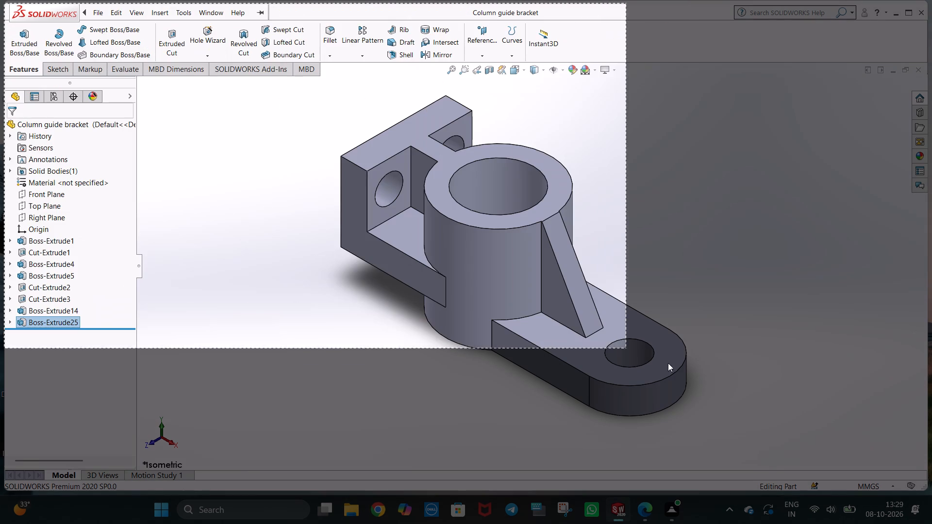
drag(668, 363, 927, 491)
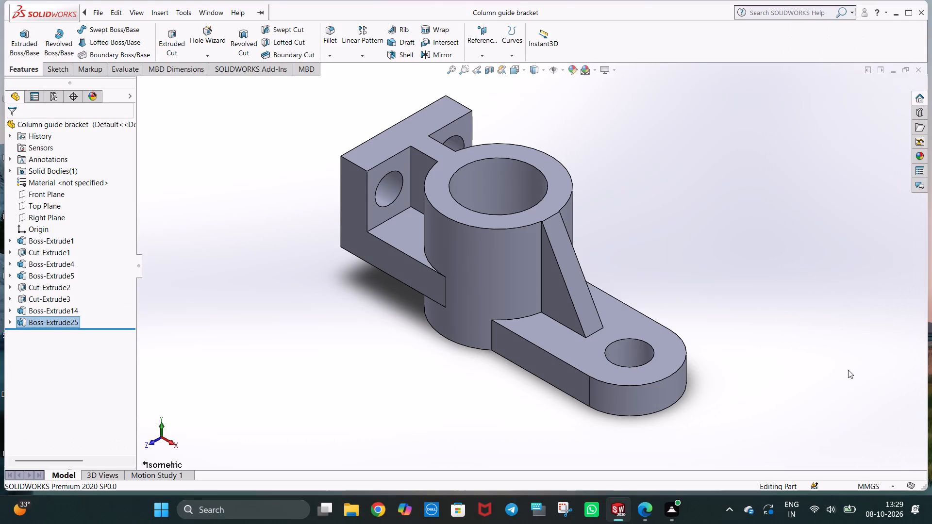
Close SOLIDWORKS.
click(919, 9)
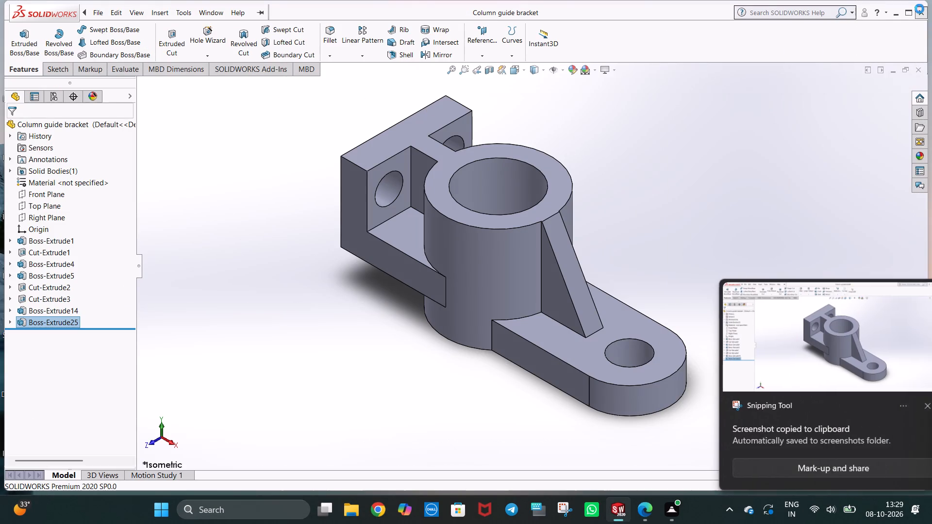
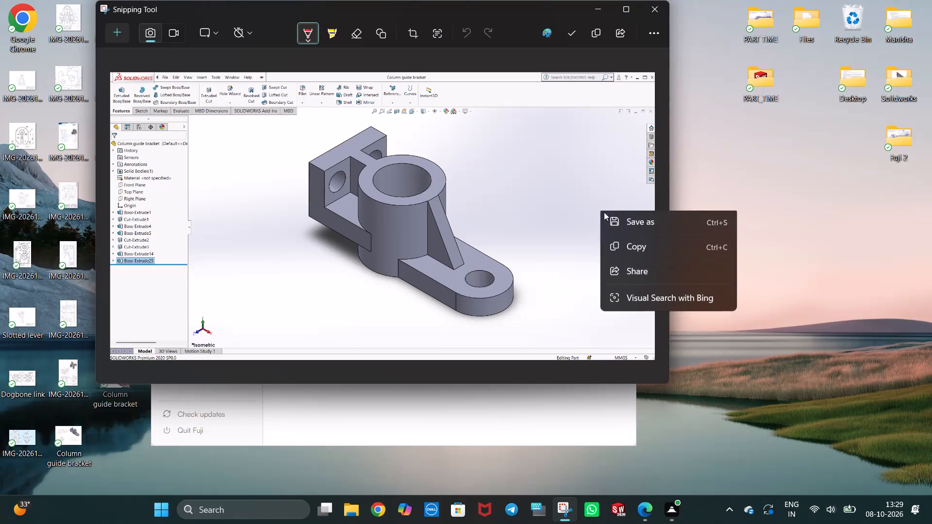
Save the bracket screenshot as a PNG named Column guide bracket in the Desktop folder.
click(620, 225)
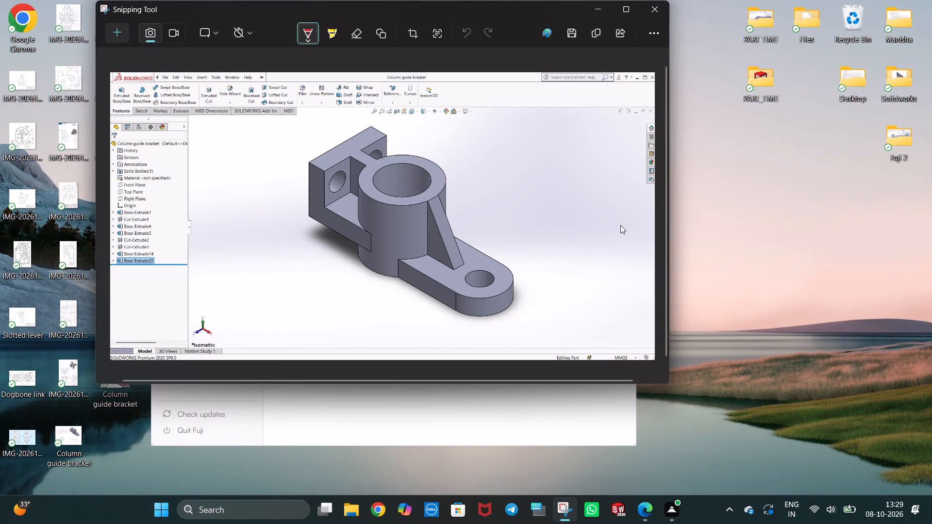
key(BackSpace)
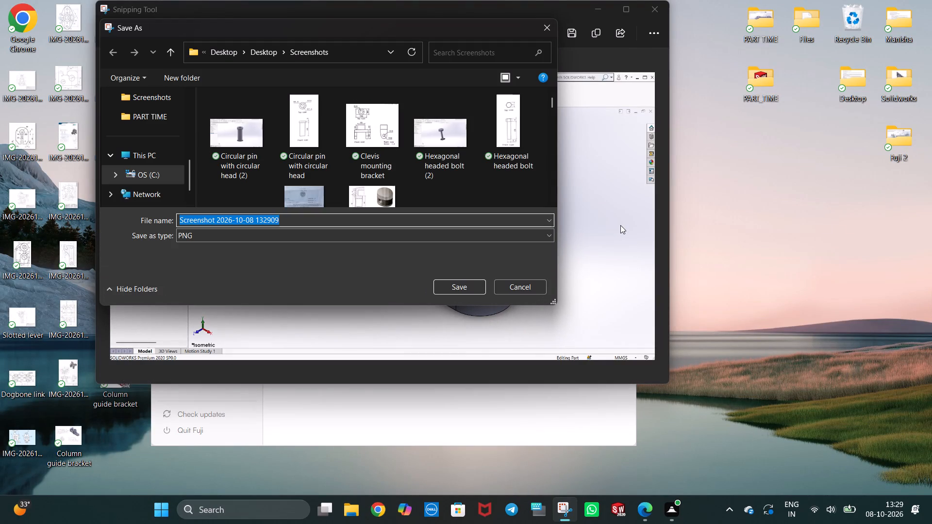
key(BackSpace)
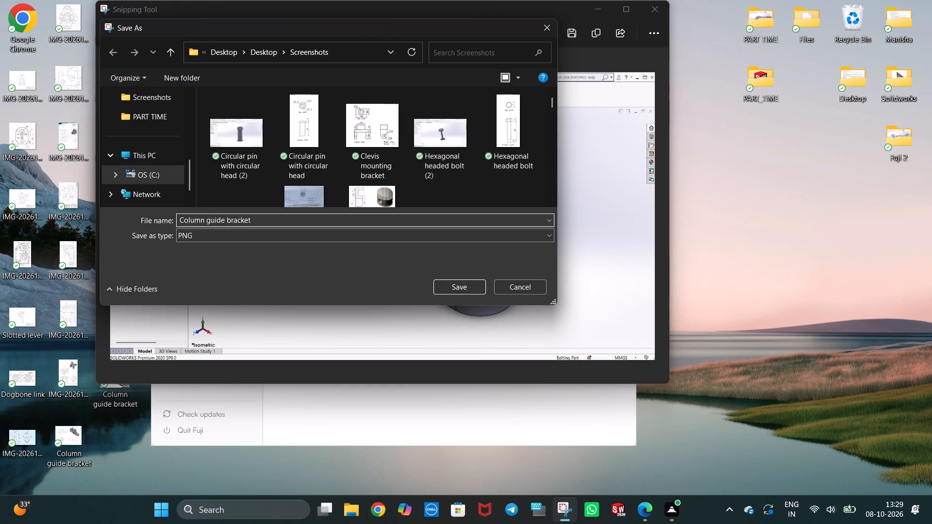
scroll(140, 151, up, 2)
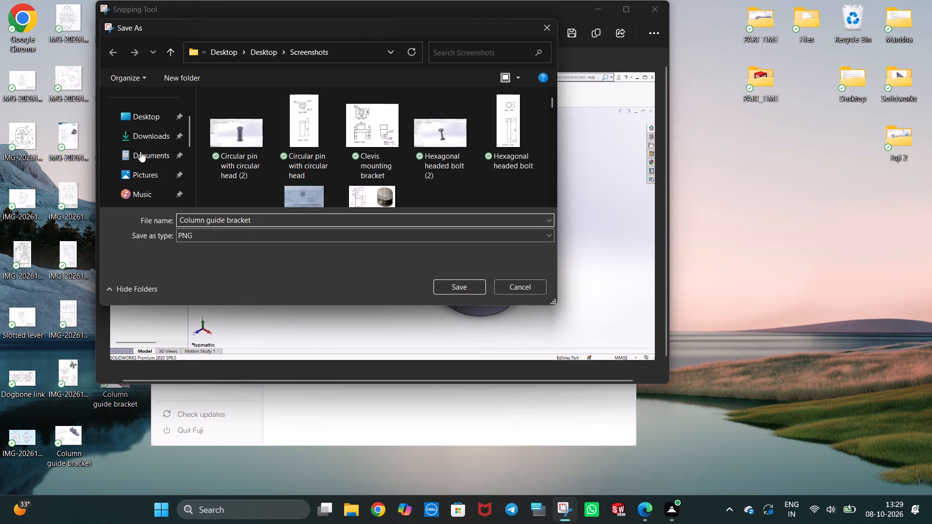
click(149, 118)
click(457, 284)
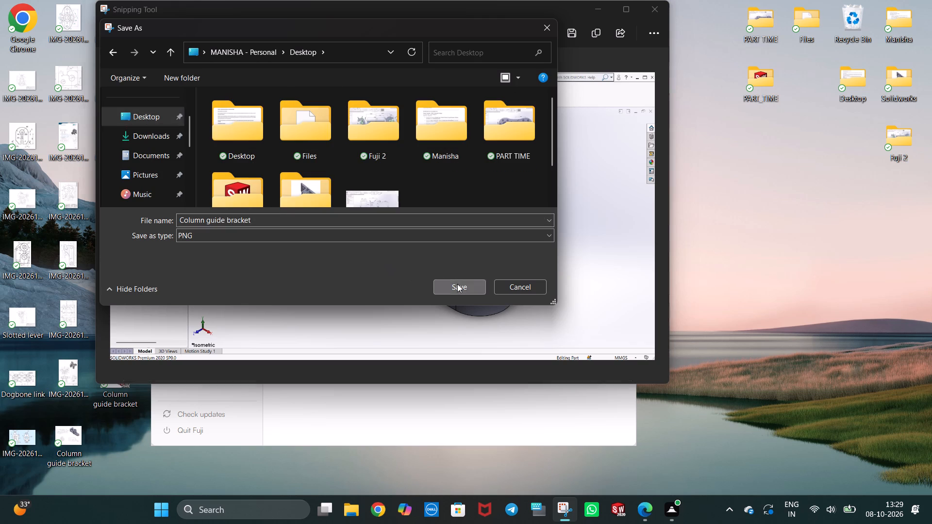